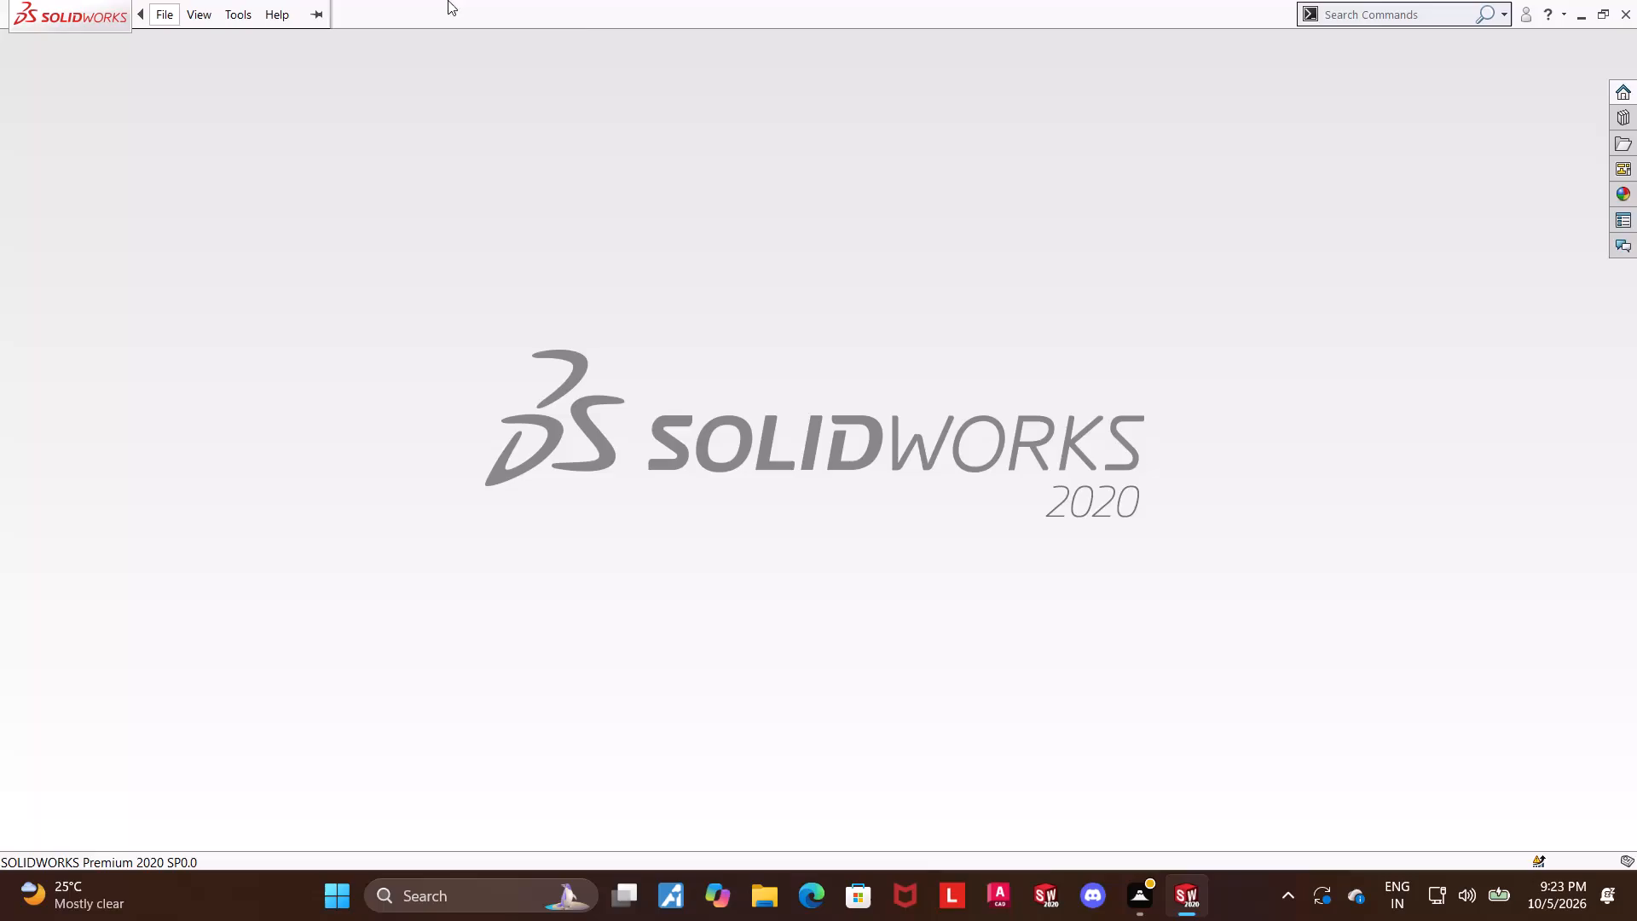
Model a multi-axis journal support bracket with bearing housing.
Create a new part document.
click(195, 20)
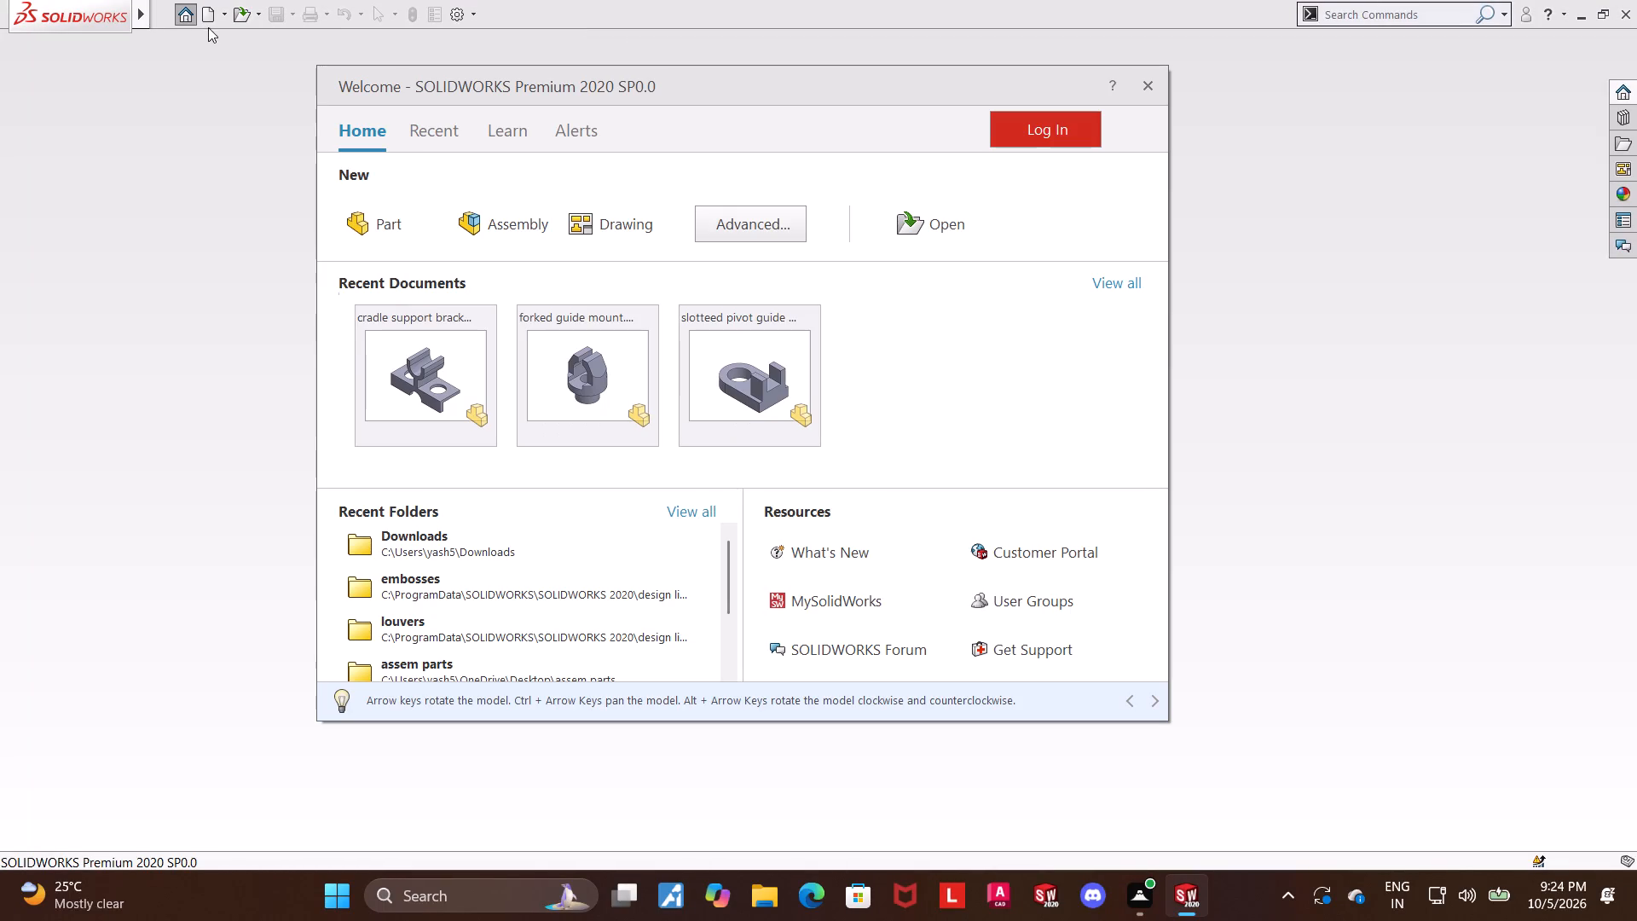
click(1146, 93)
click(212, 13)
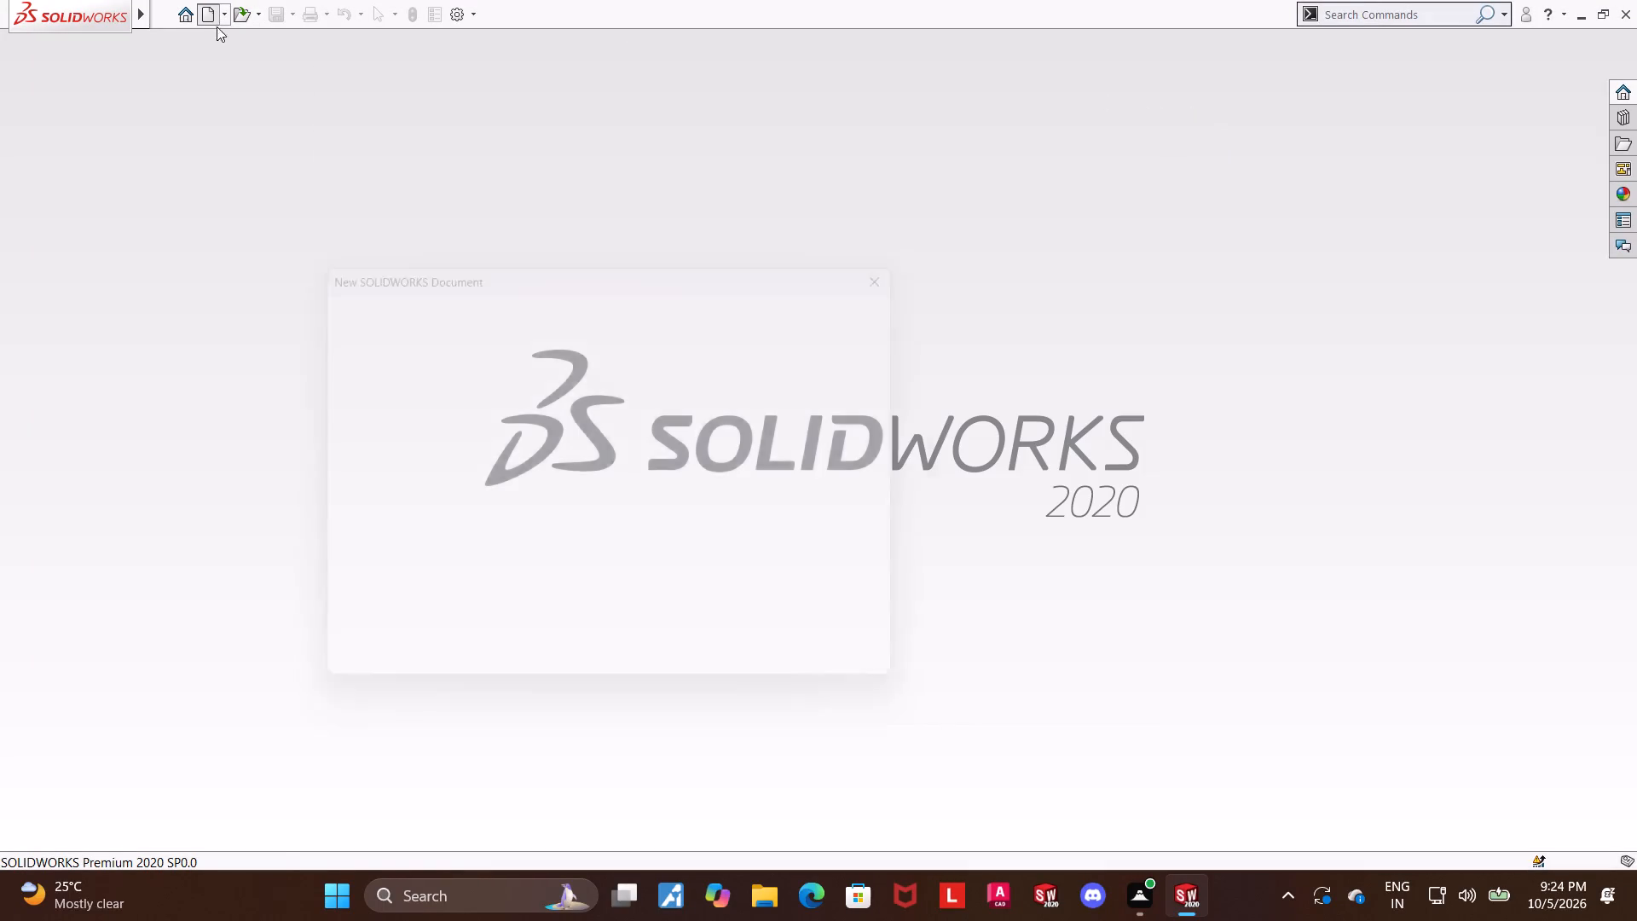
double_click(379, 437)
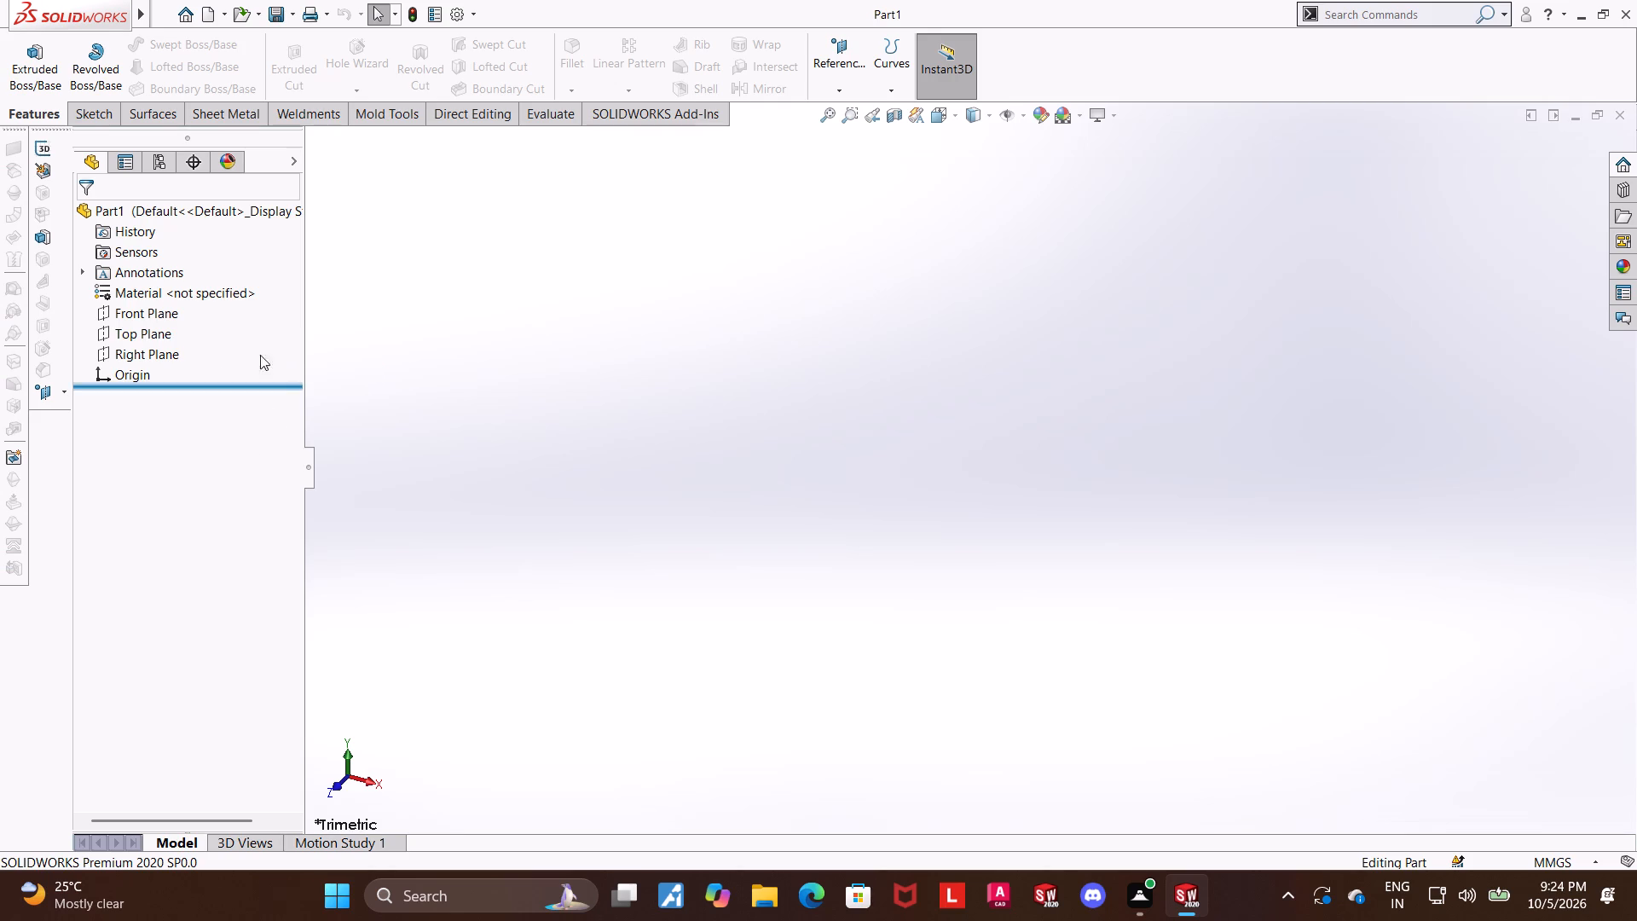
Sketch two concentric circles centred on the origin on the Front Plane, the outer one about 110 mm in diameter.
click(153, 315)
click(161, 289)
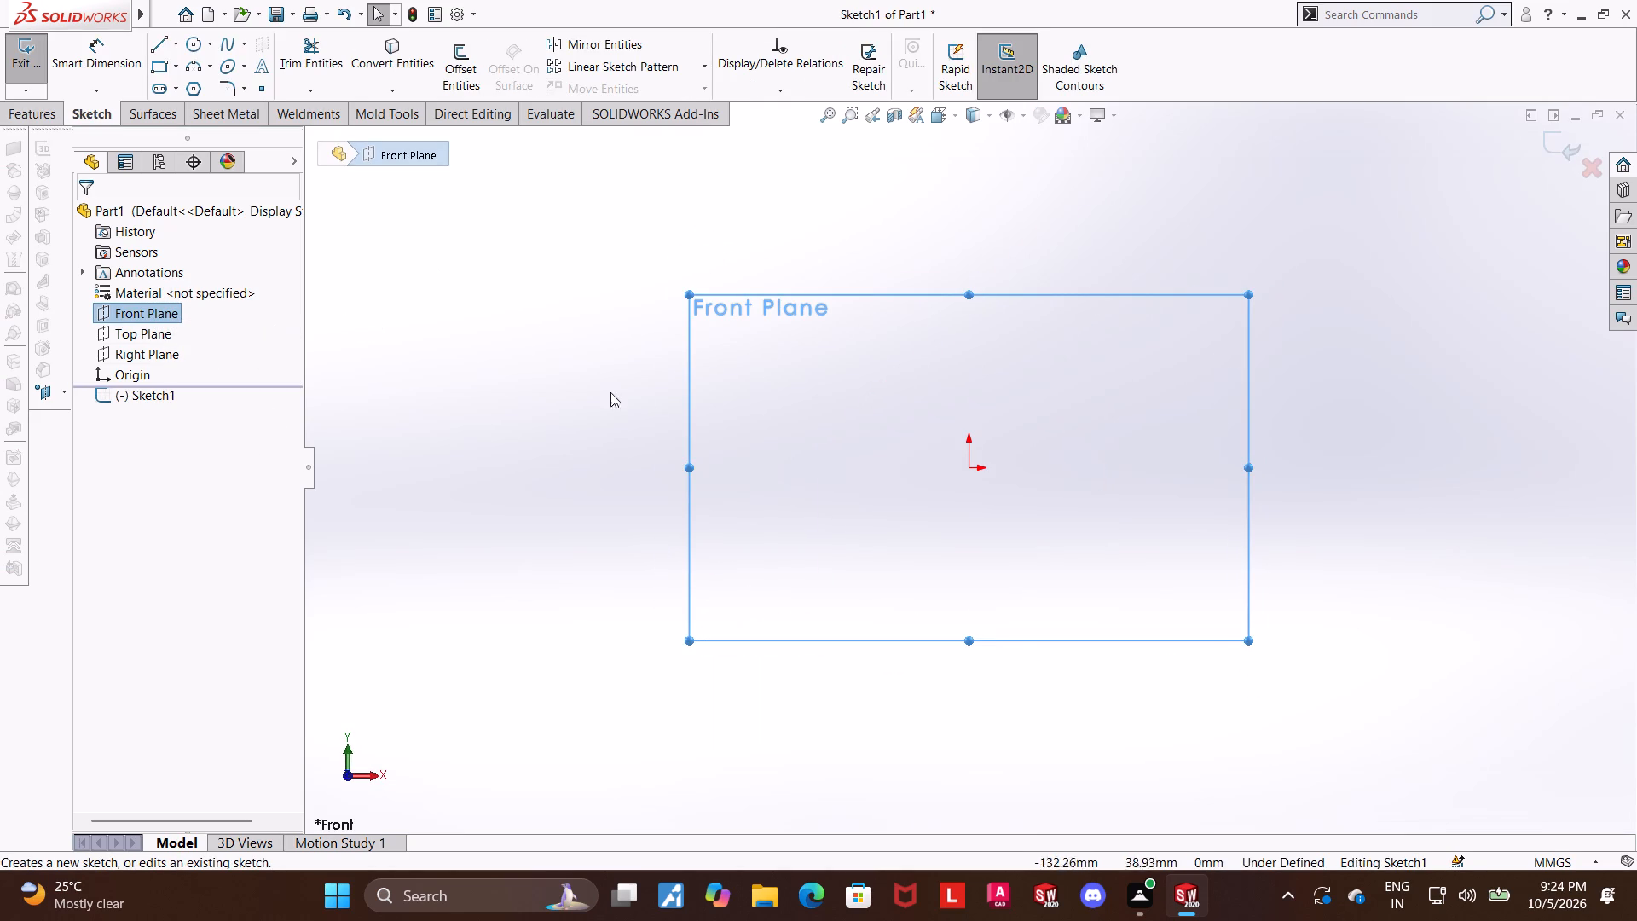
click(192, 44)
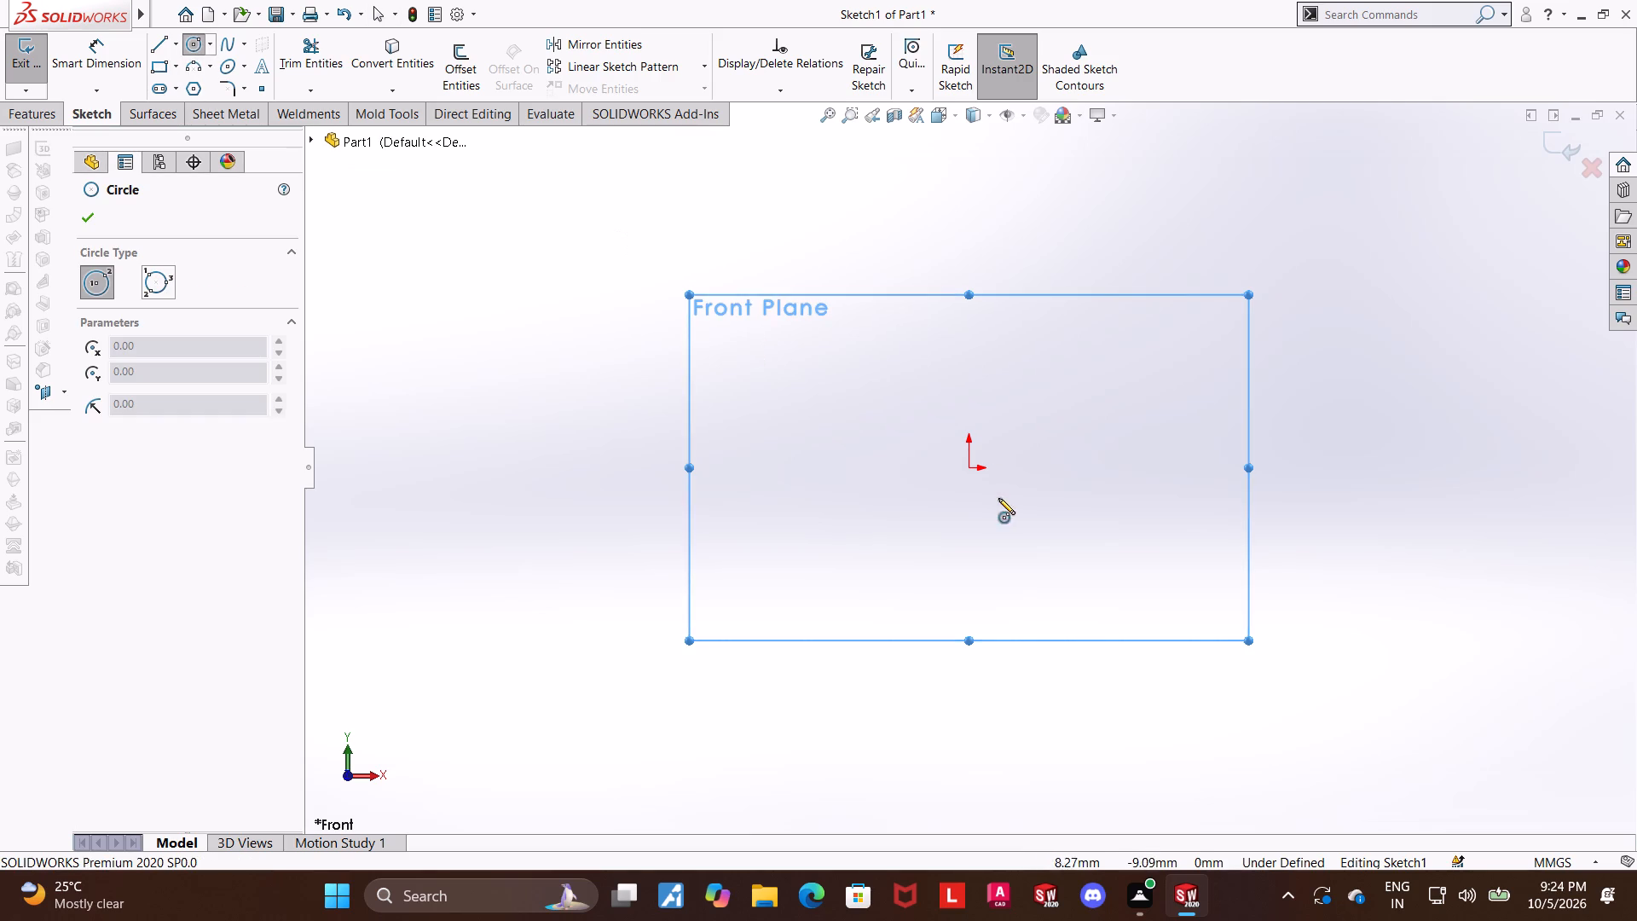
click(969, 466)
click(1050, 316)
key(Escape)
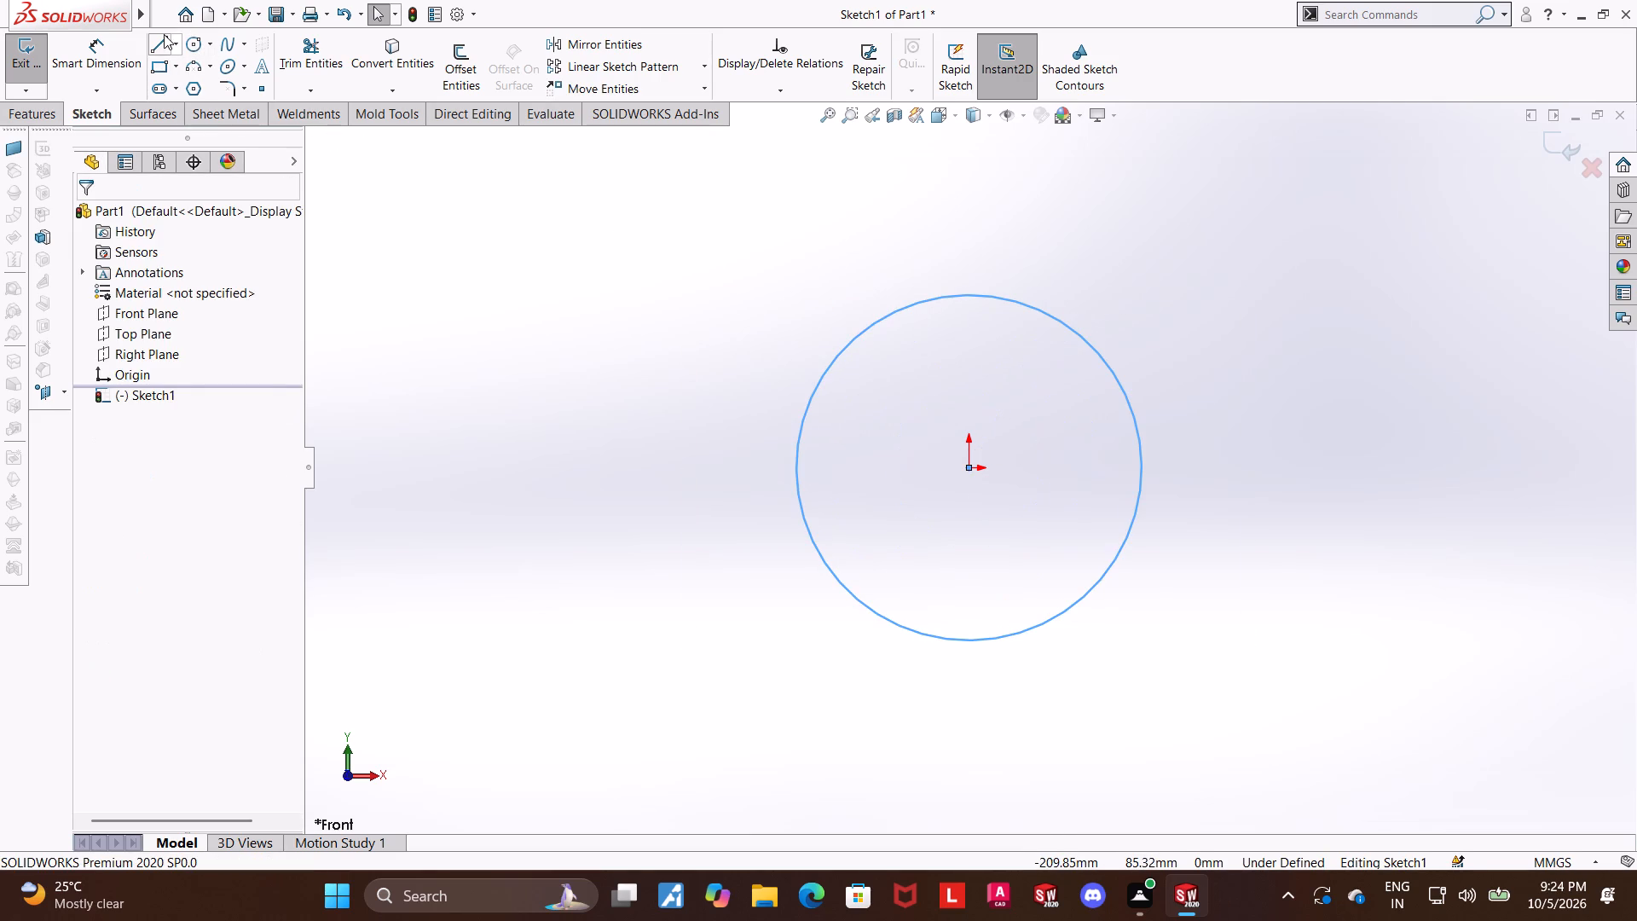
click(188, 35)
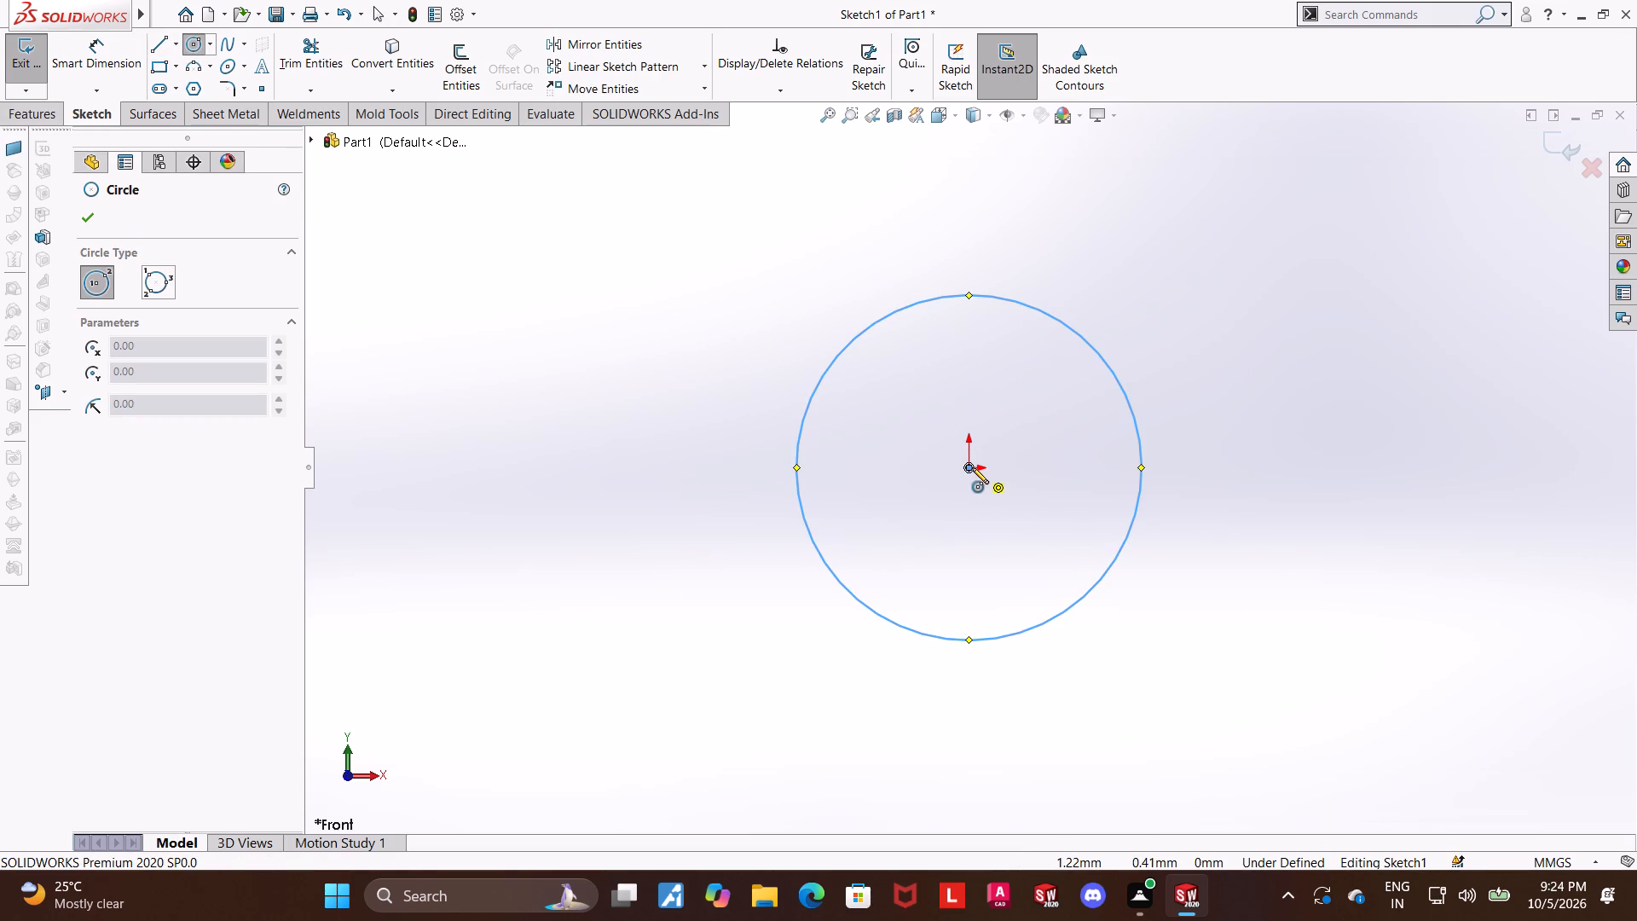
click(972, 467)
click(1031, 352)
key(Escape)
key(Escape)
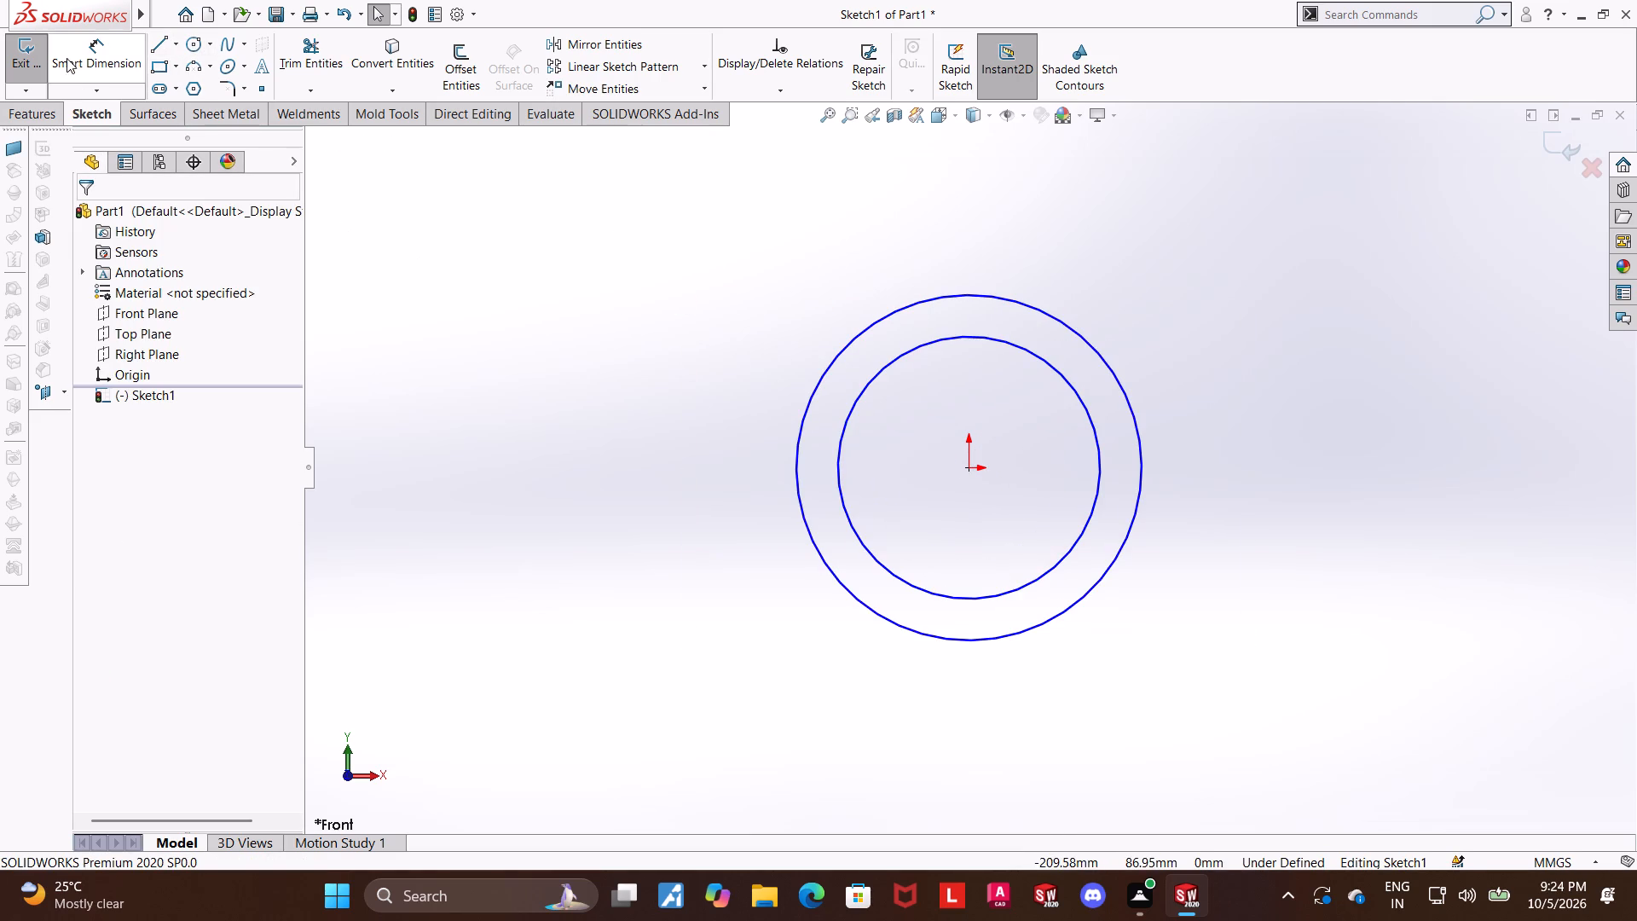
Dimension the outer circle to a 41 mm diameter.
click(67, 52)
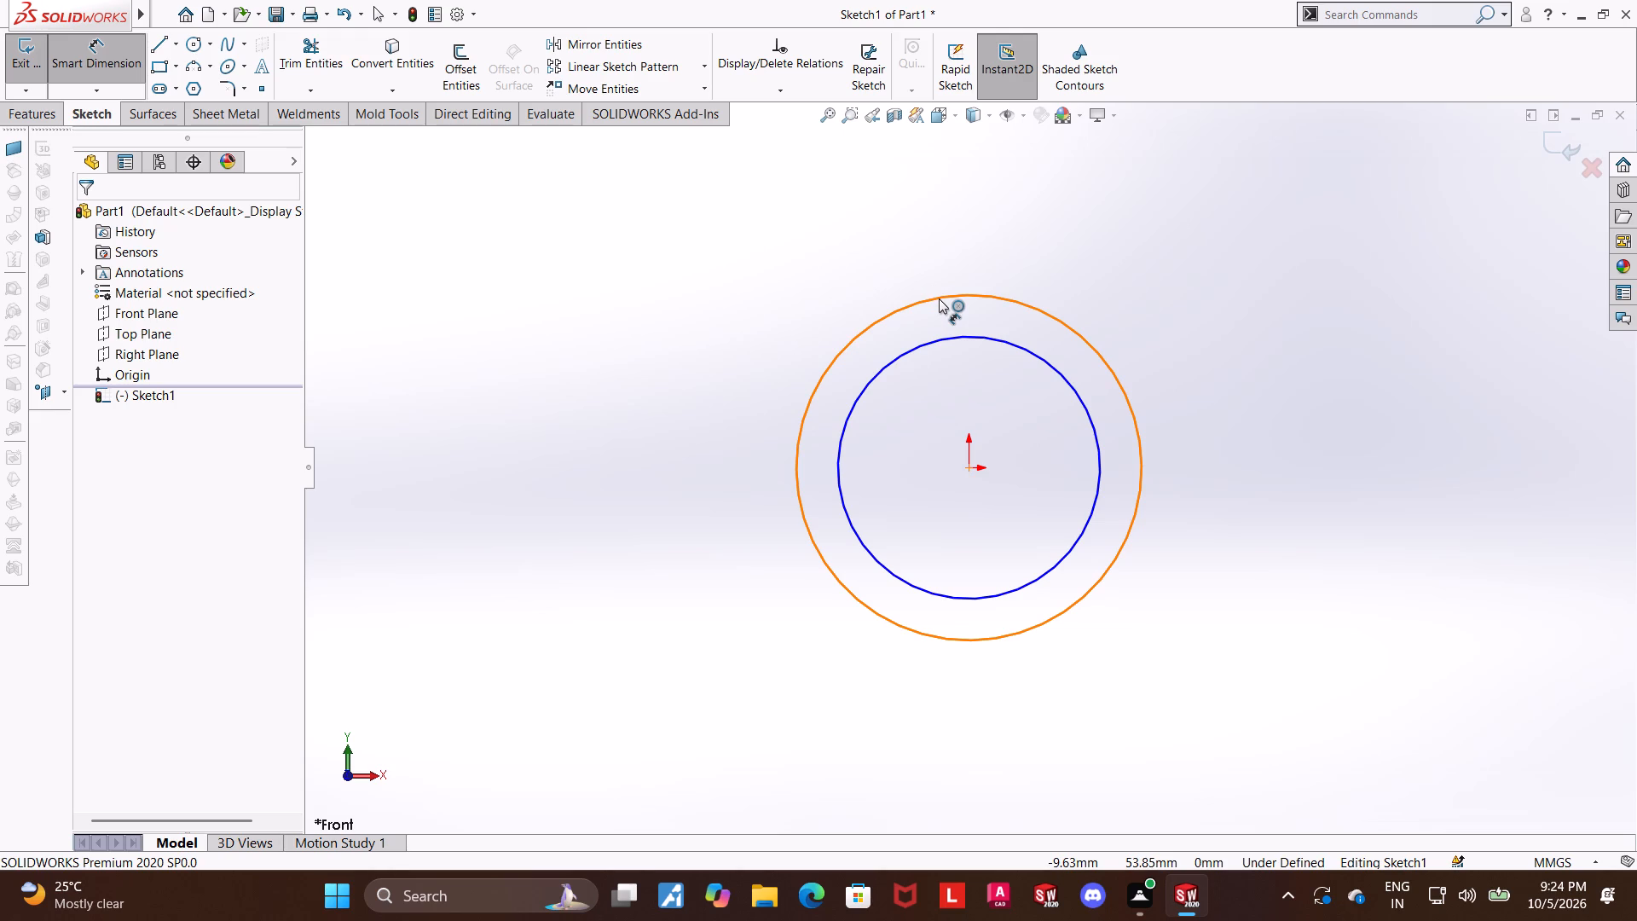
click(939, 298)
click(934, 269)
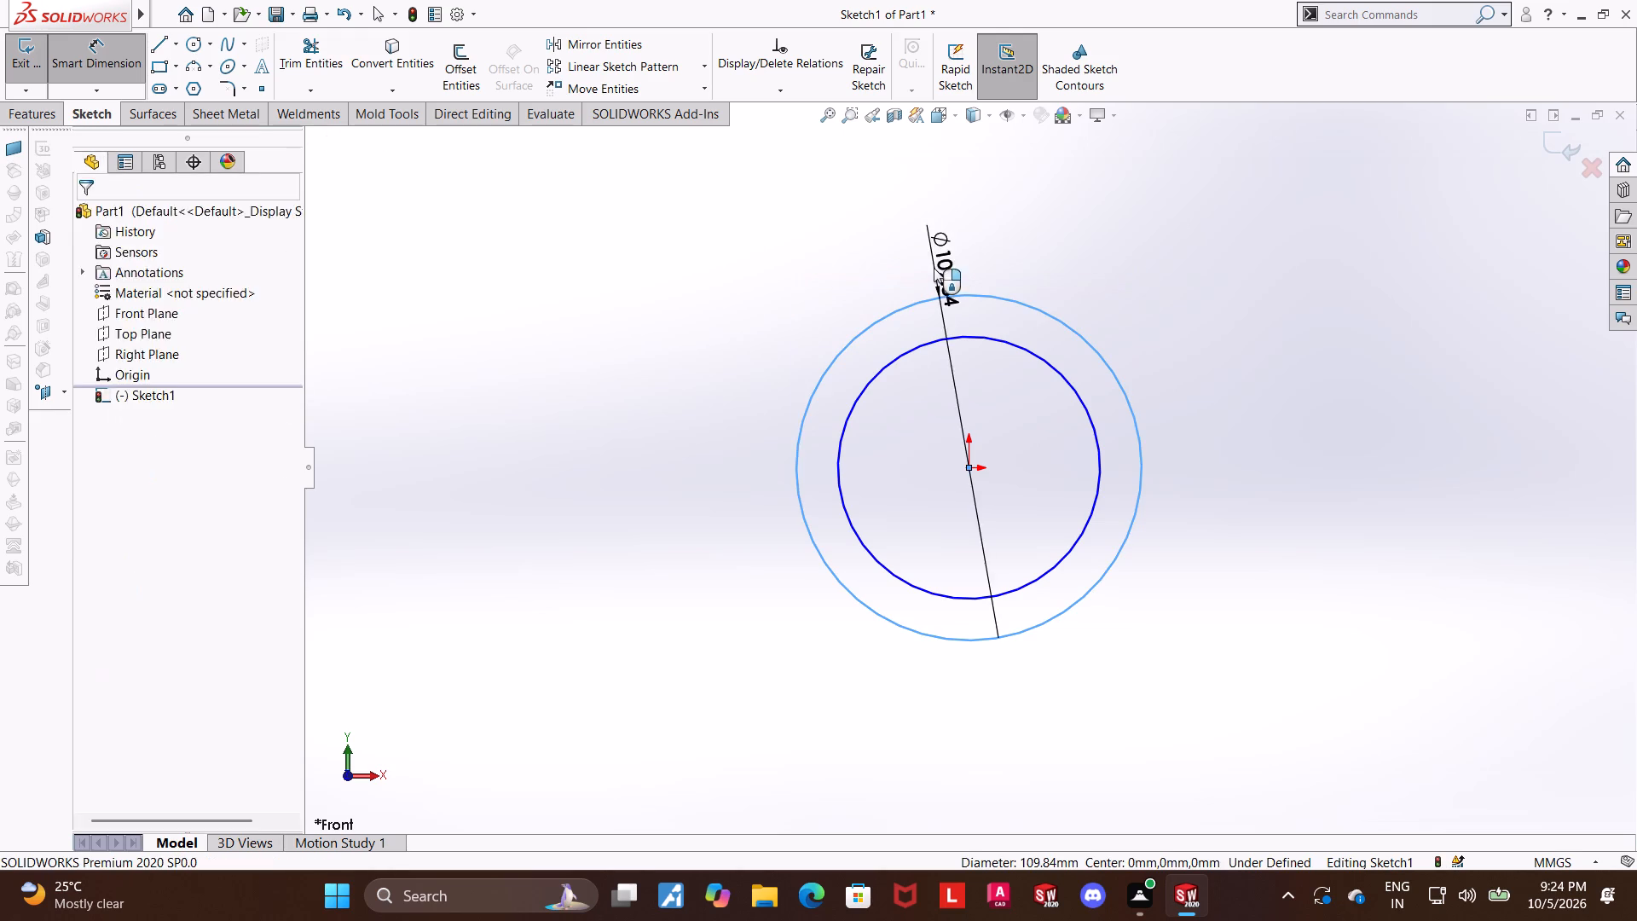
text(41)
key(Return)
key(Escape)
key(Escape)
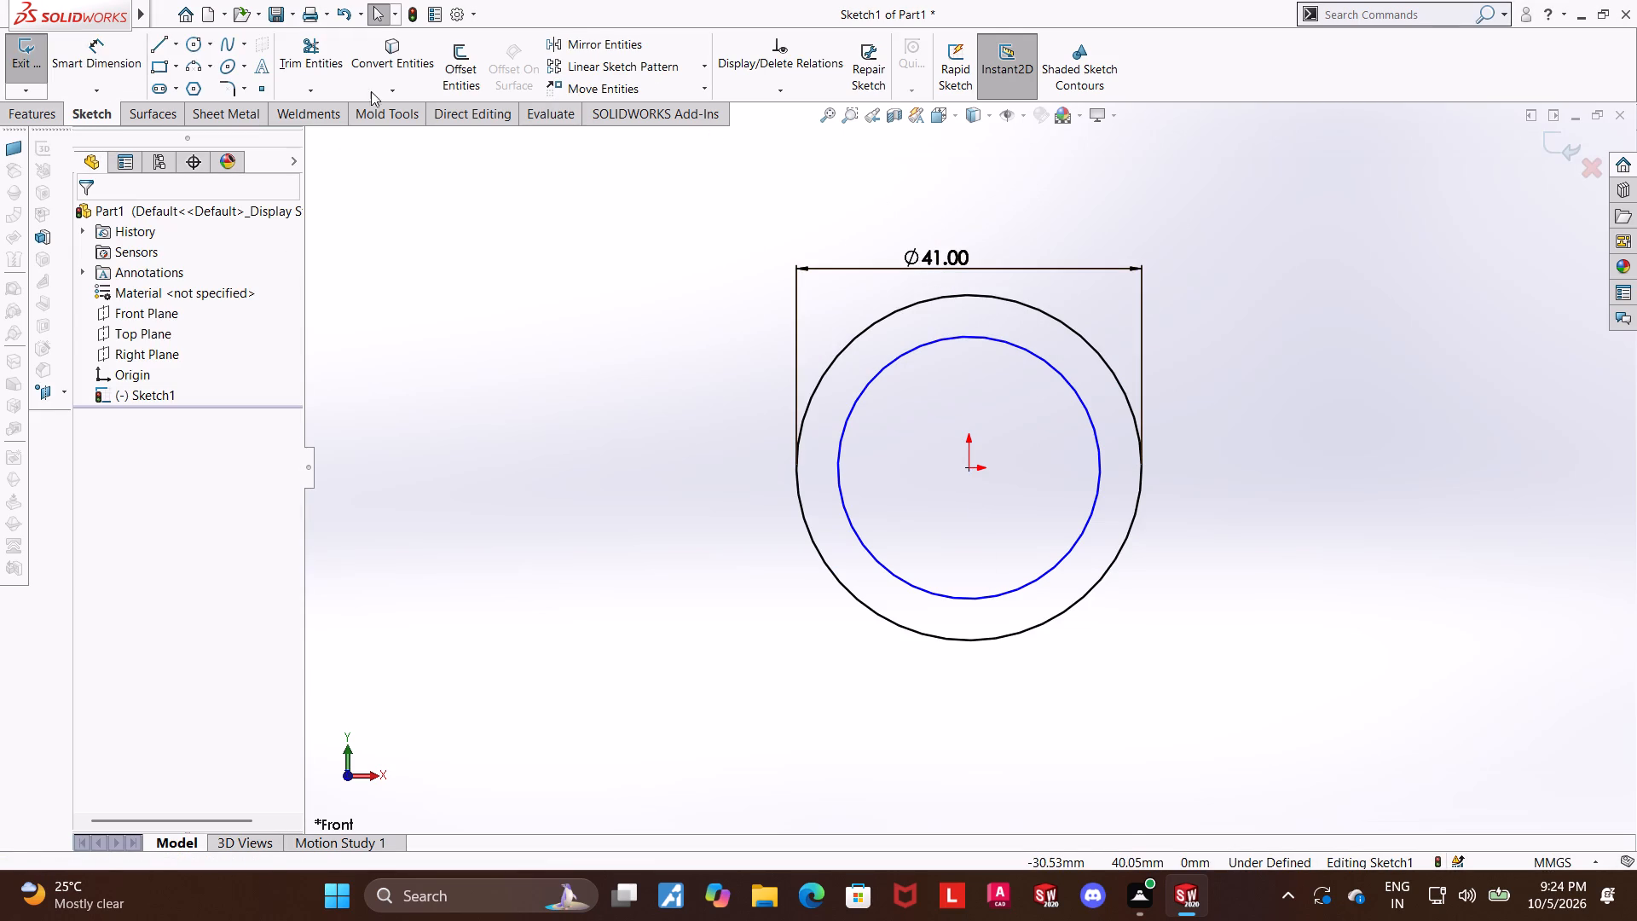
Dimension the inner circle to a 28 mm diameter.
click(85, 48)
click(983, 339)
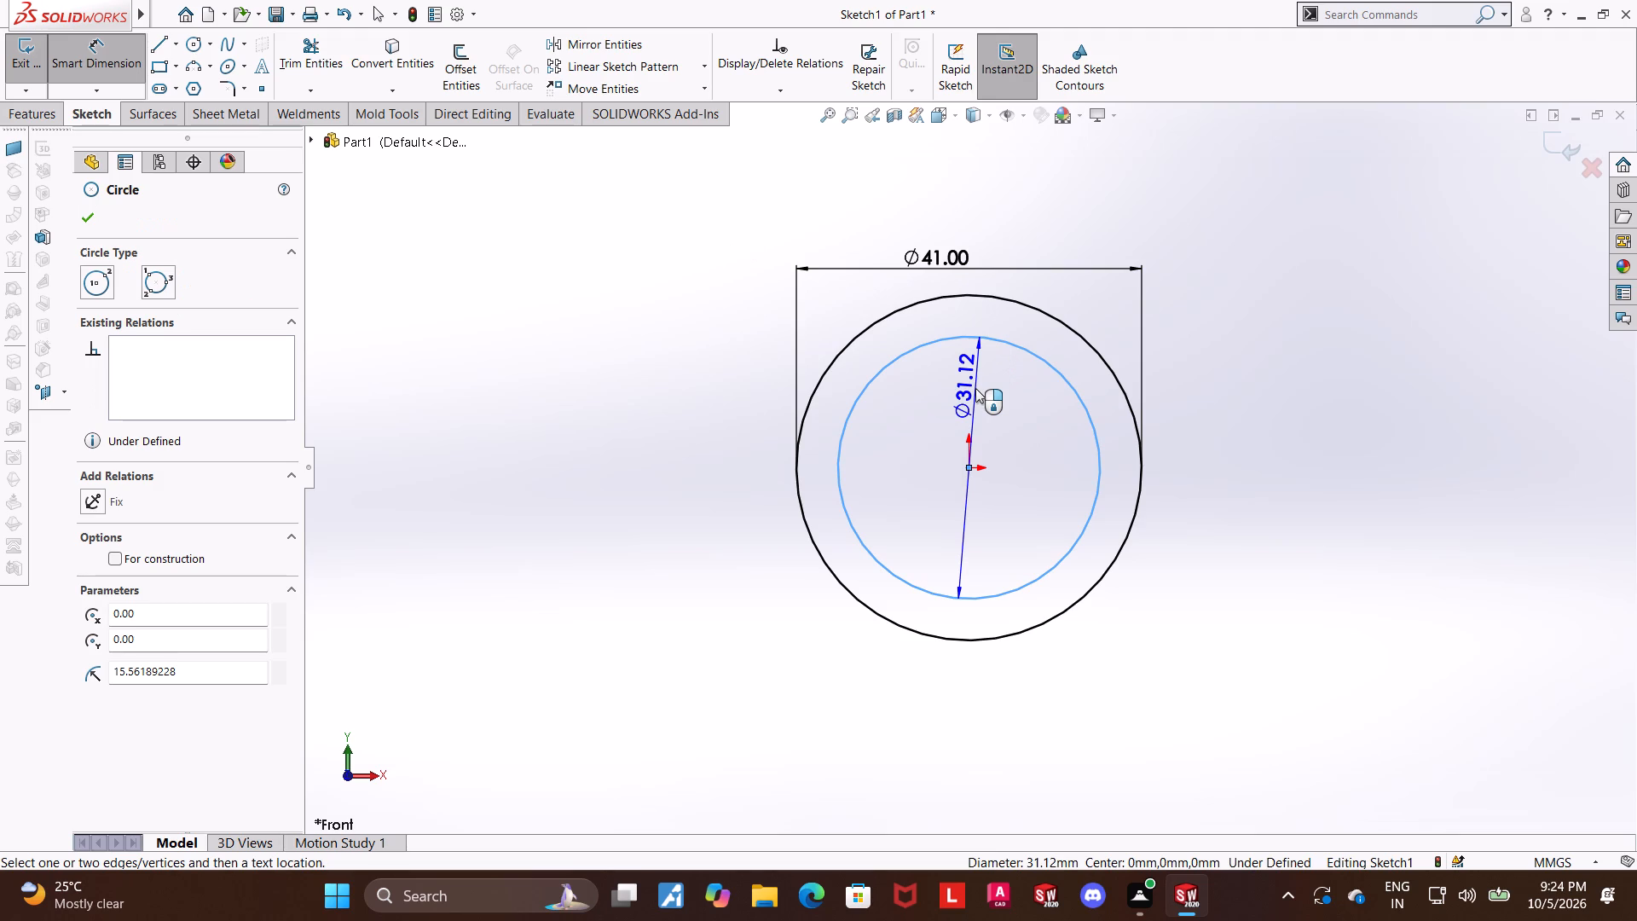
click(975, 388)
text(28)
key(Return)
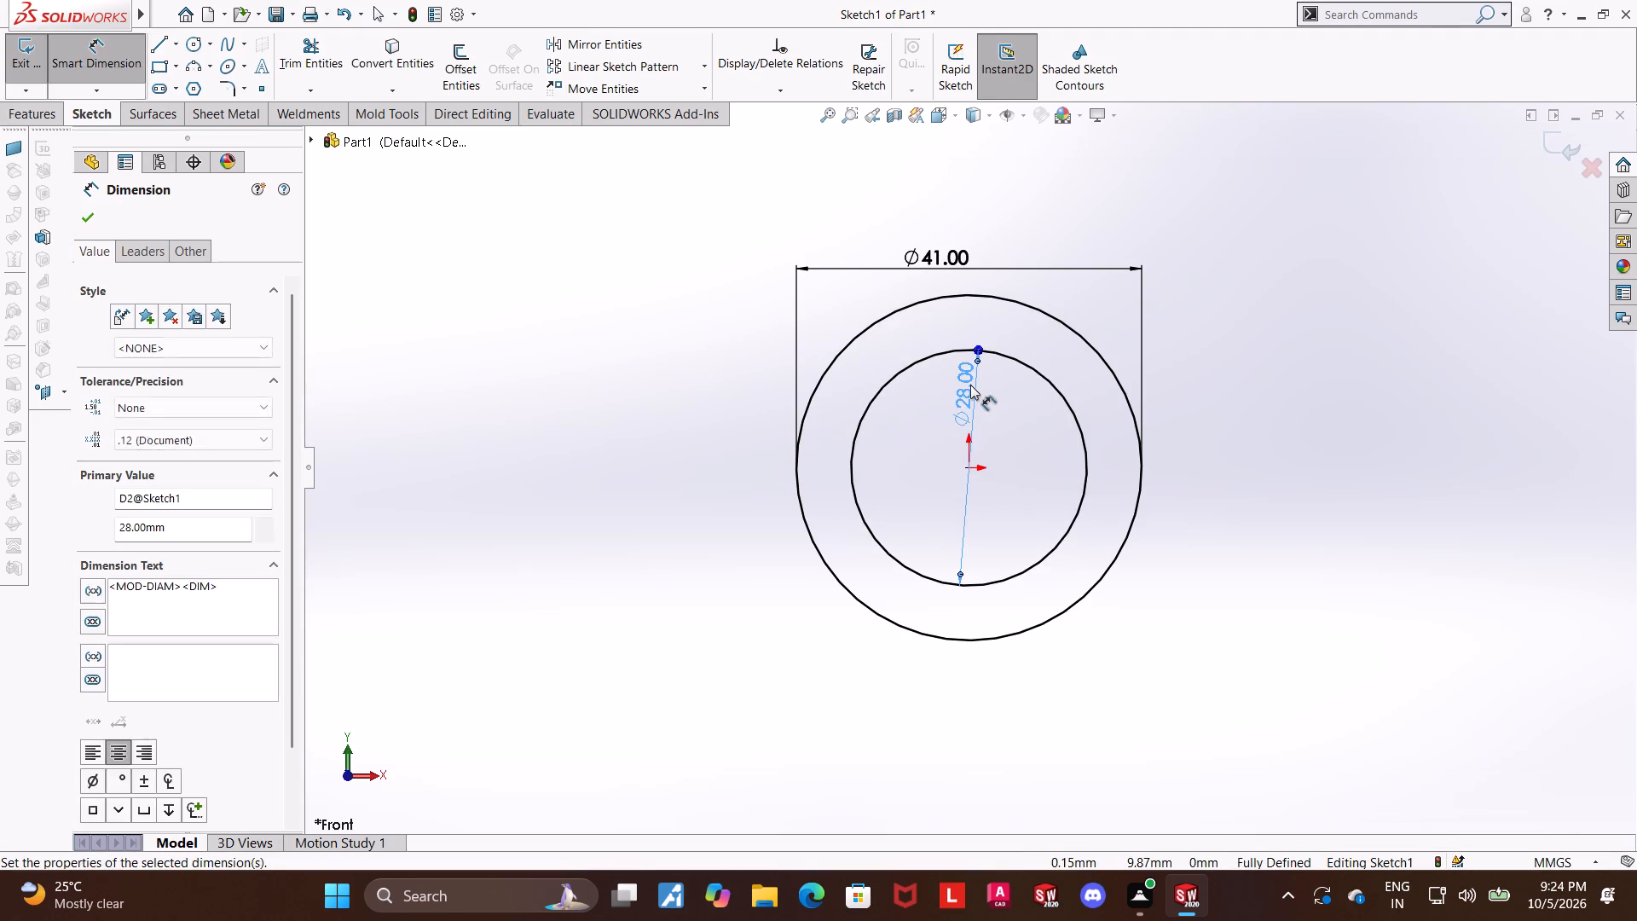
key(Escape)
key(Escape)
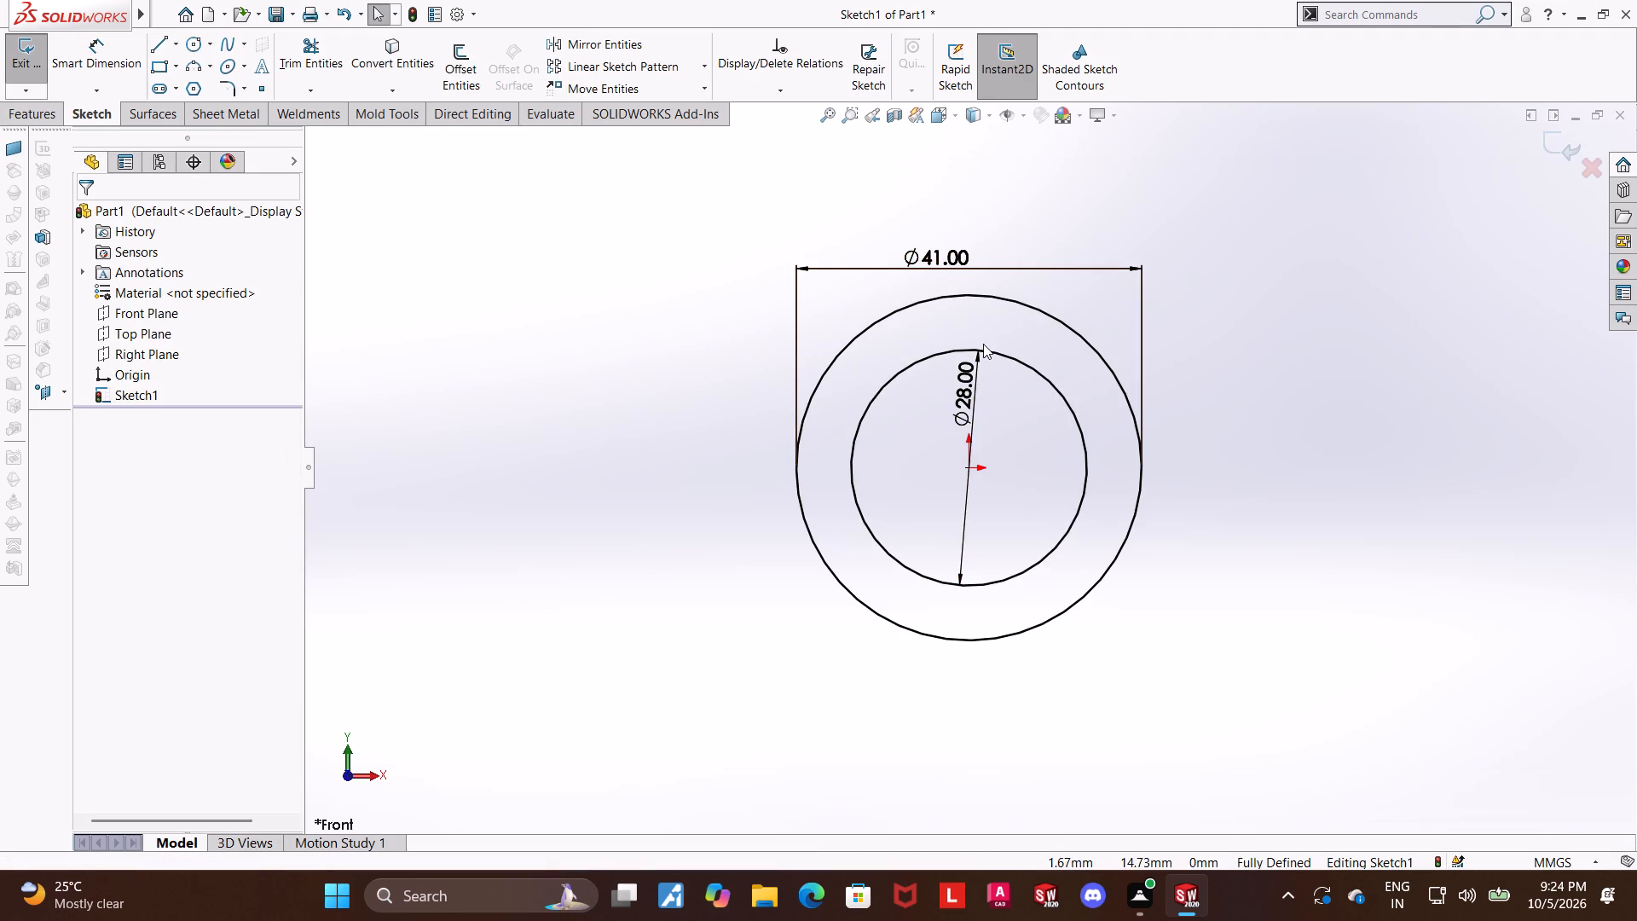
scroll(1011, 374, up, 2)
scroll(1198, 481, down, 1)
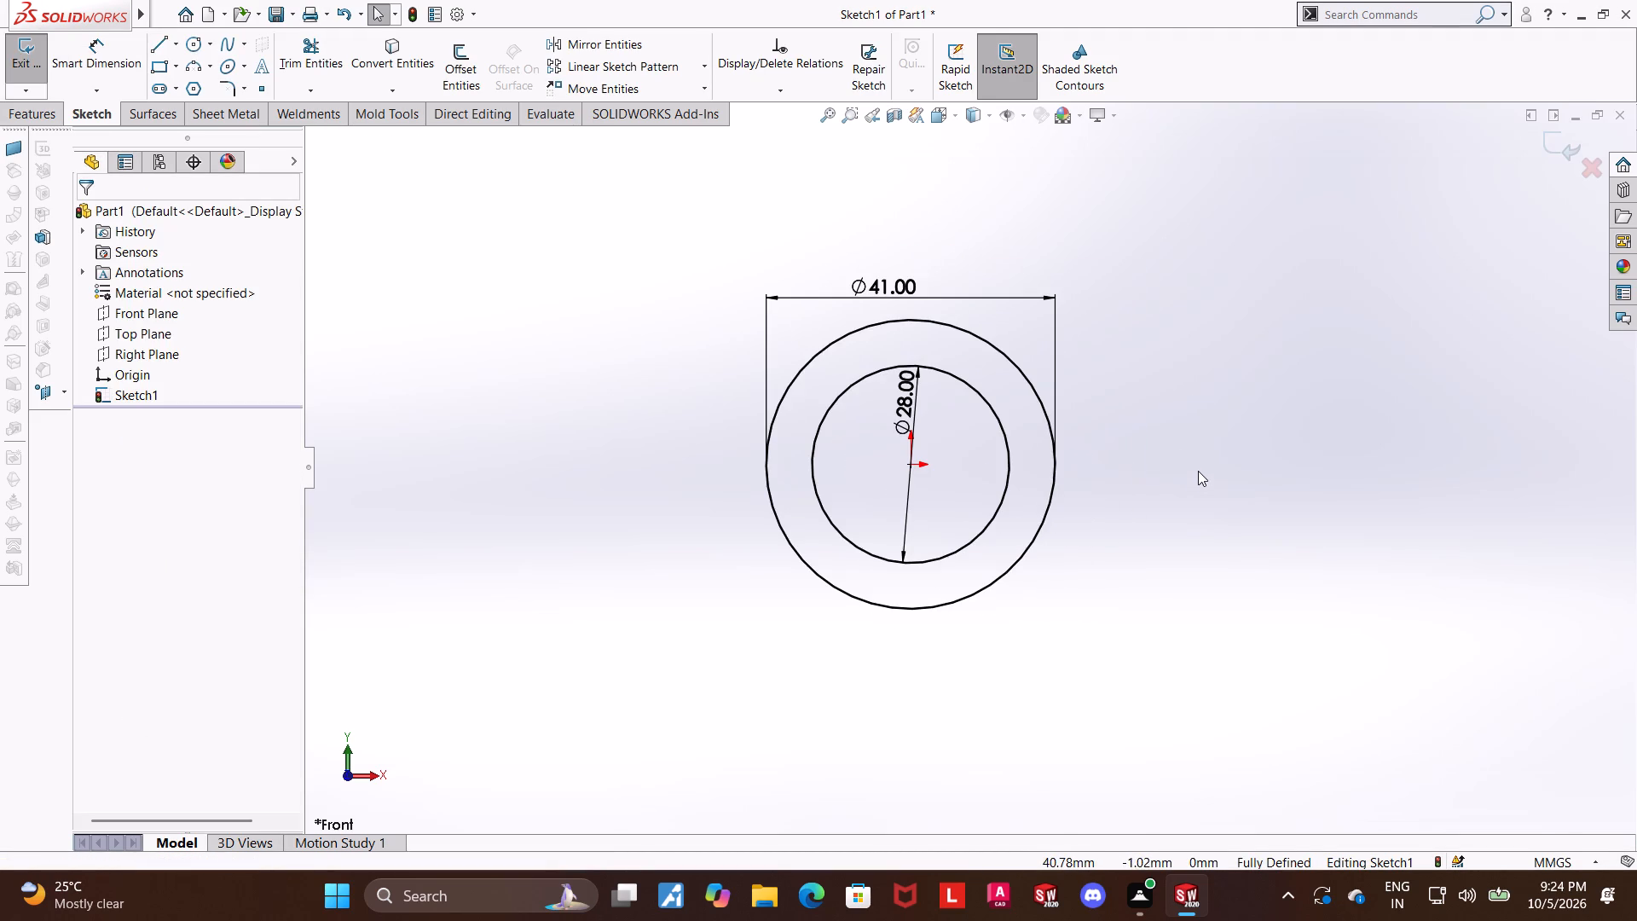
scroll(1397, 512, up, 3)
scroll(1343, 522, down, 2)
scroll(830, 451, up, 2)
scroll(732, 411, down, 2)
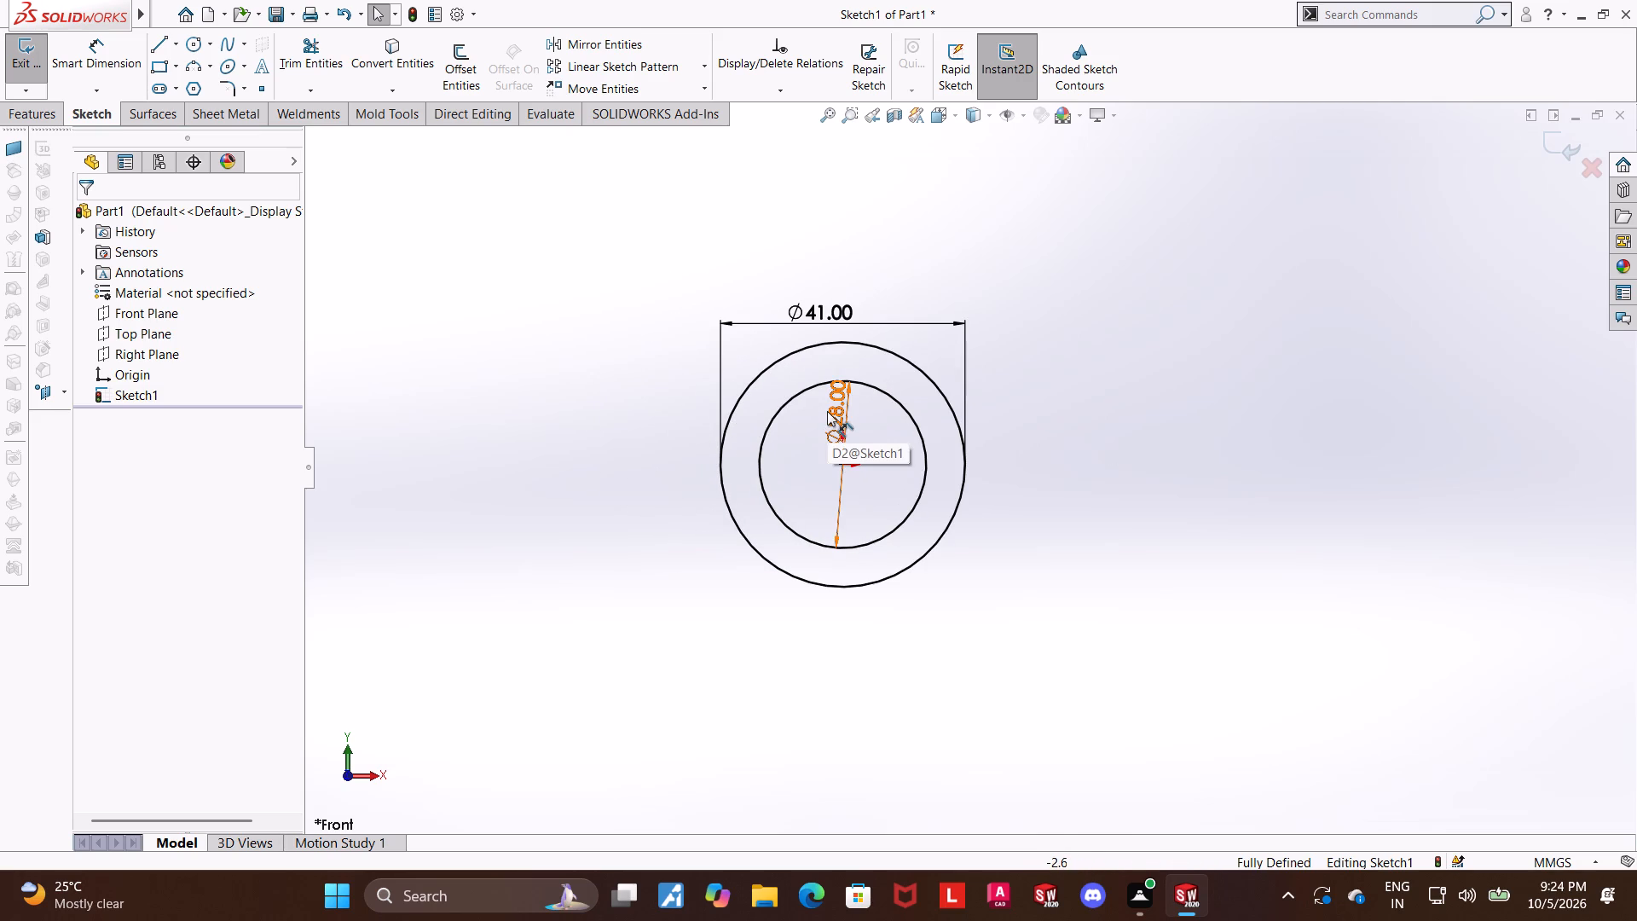
Finish the sketch and extrude the ring profile as a Mid Plane boss with a depth of 38 mm.
click(1567, 146)
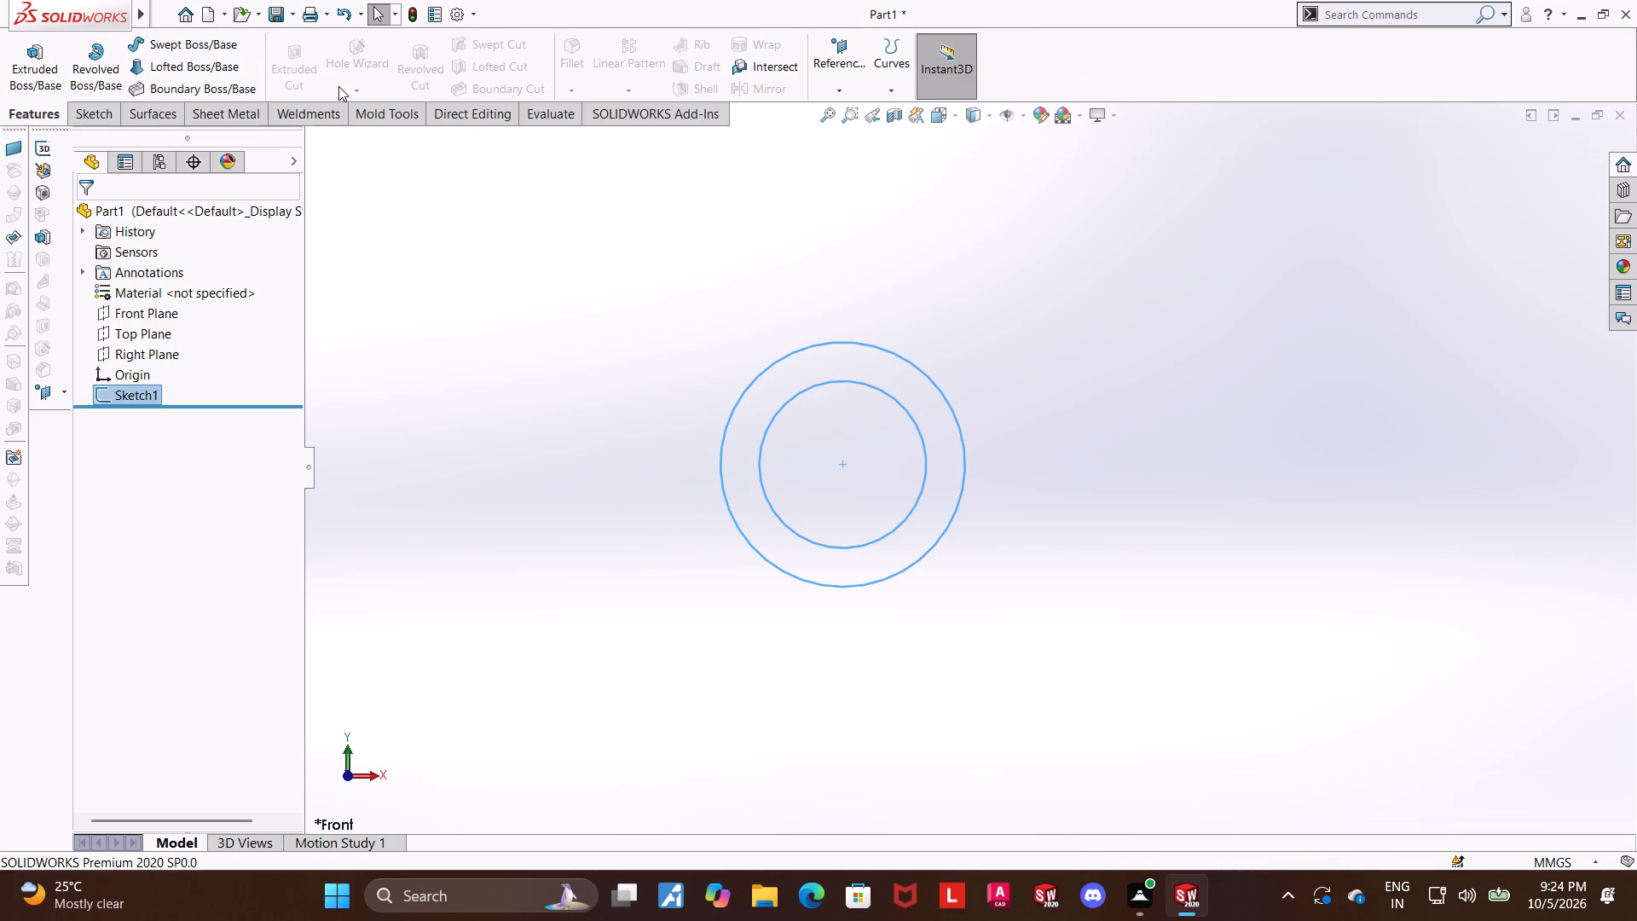
click(38, 70)
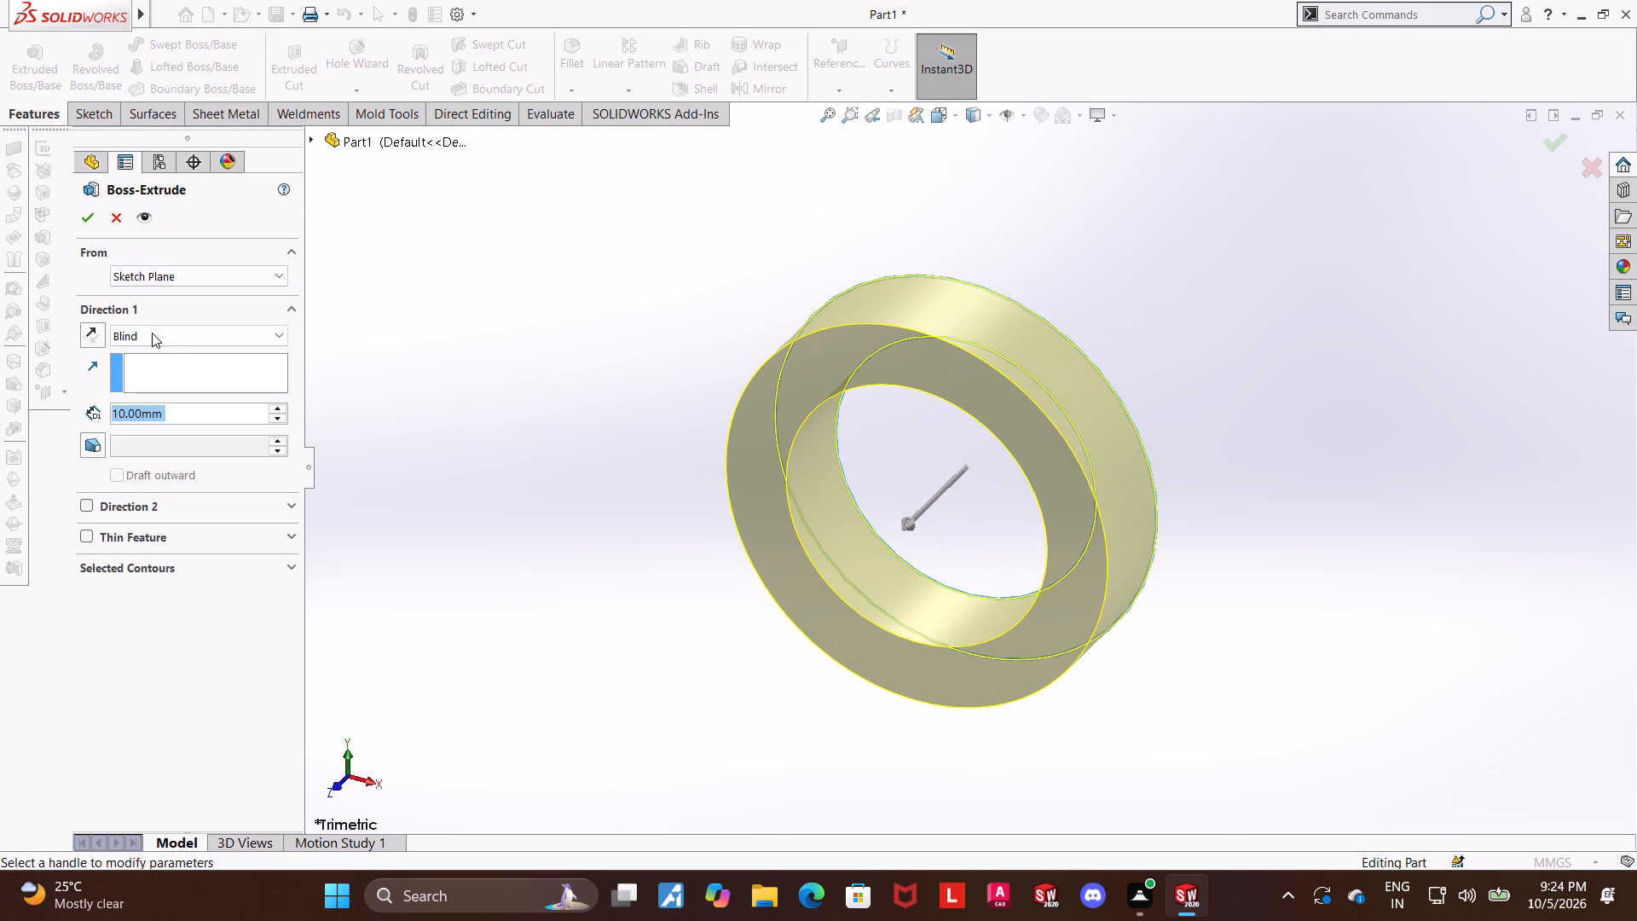
click(152, 333)
click(153, 420)
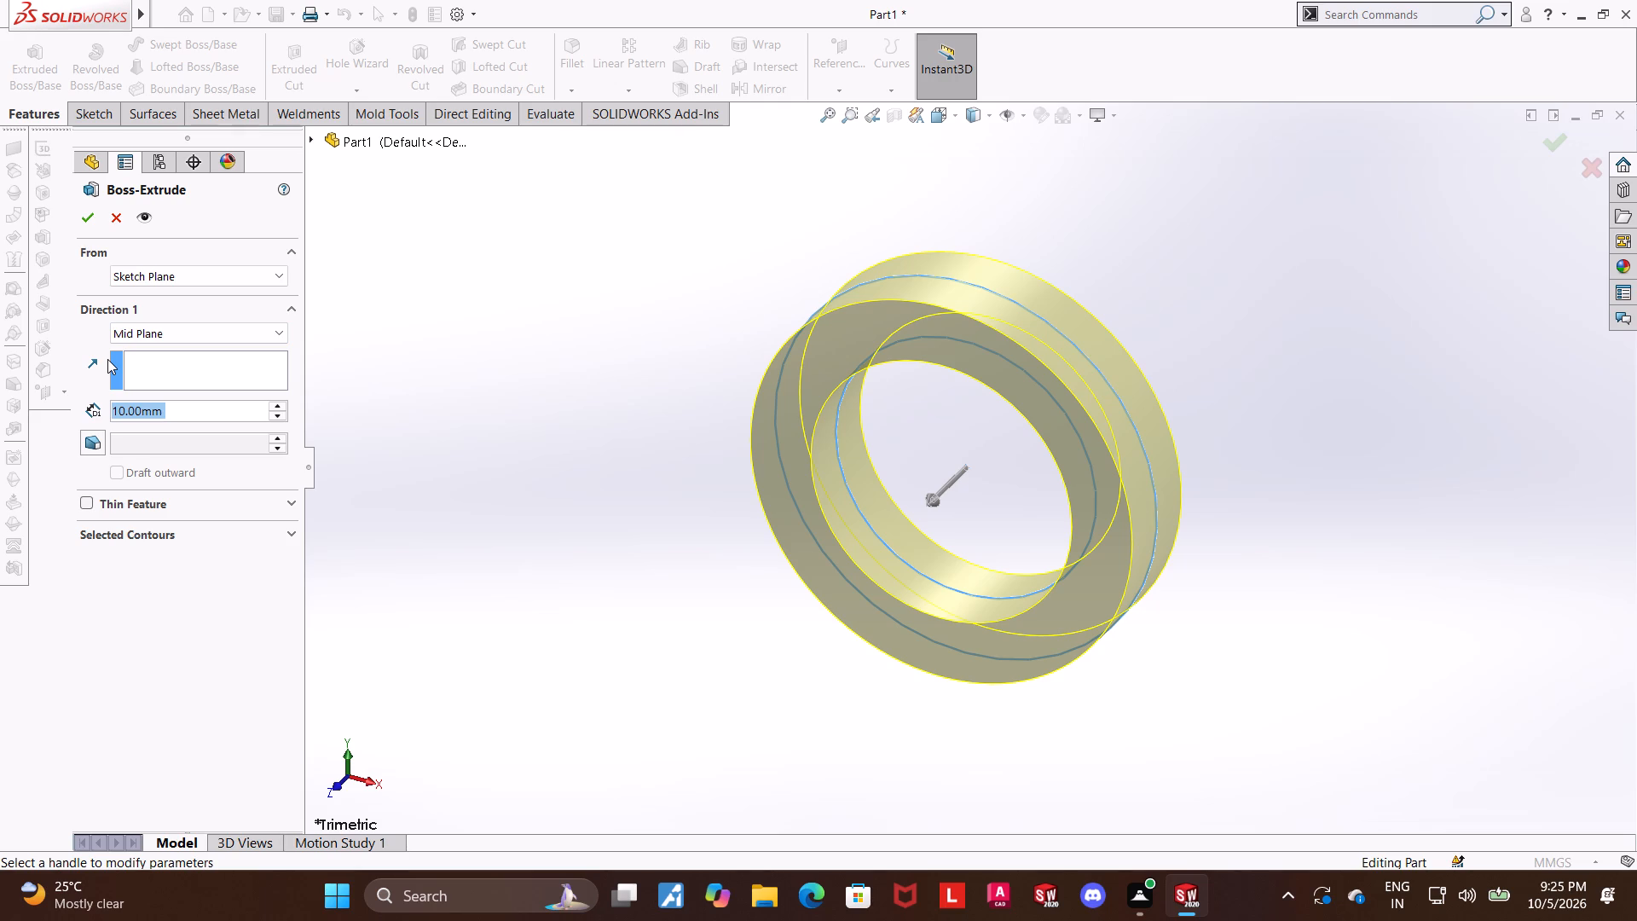
key(3)
key(8)
key(Return)
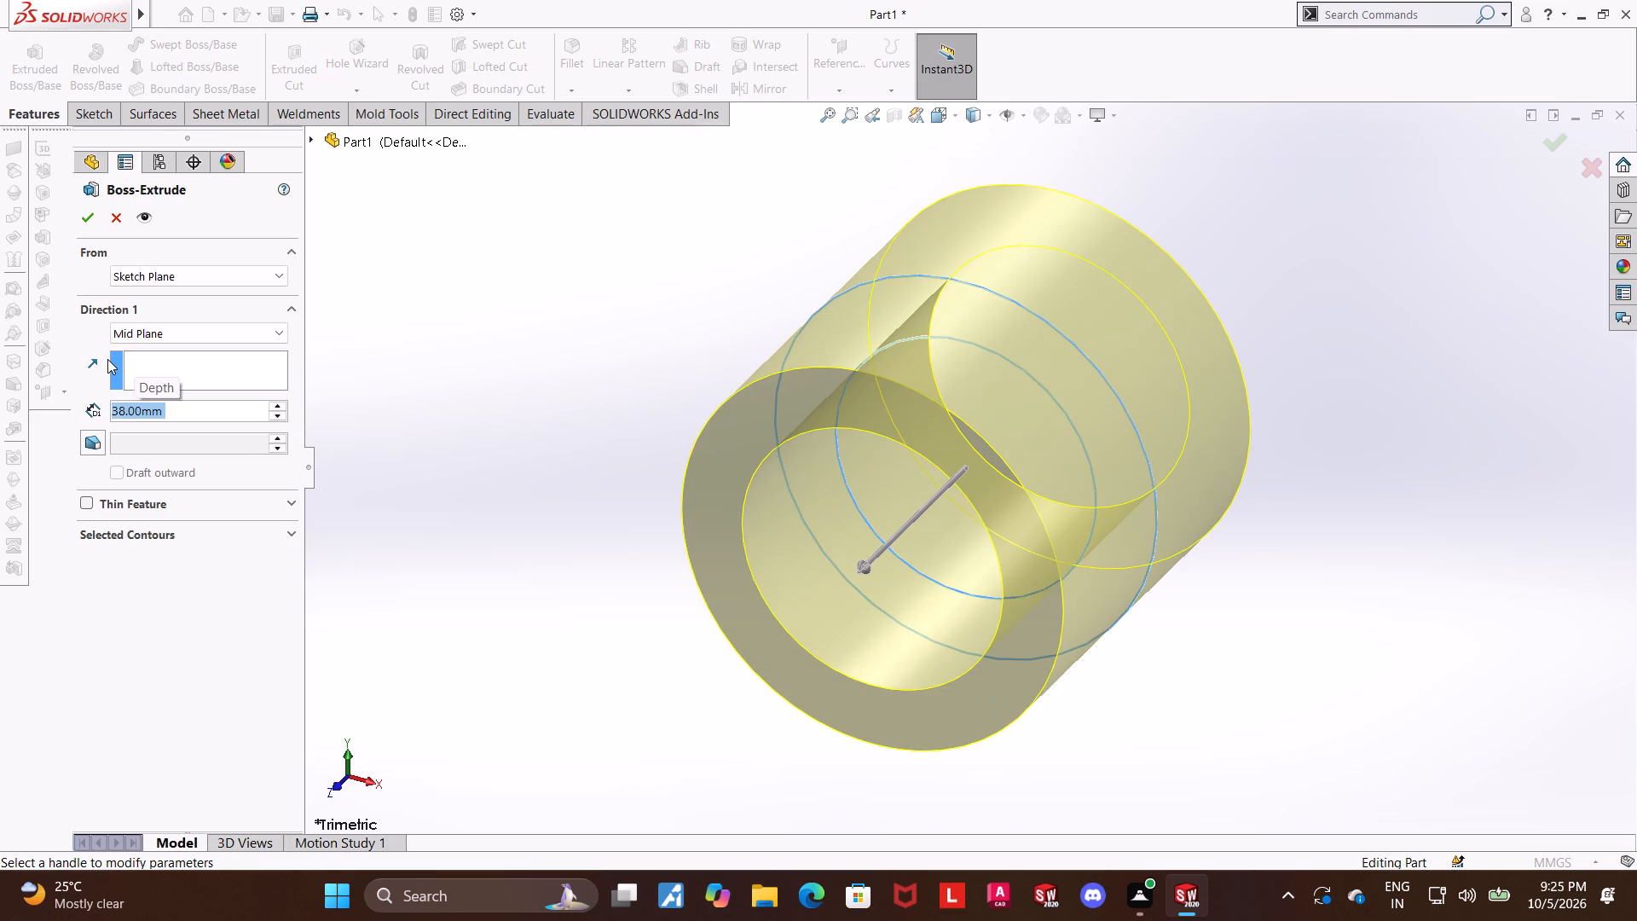
click(98, 210)
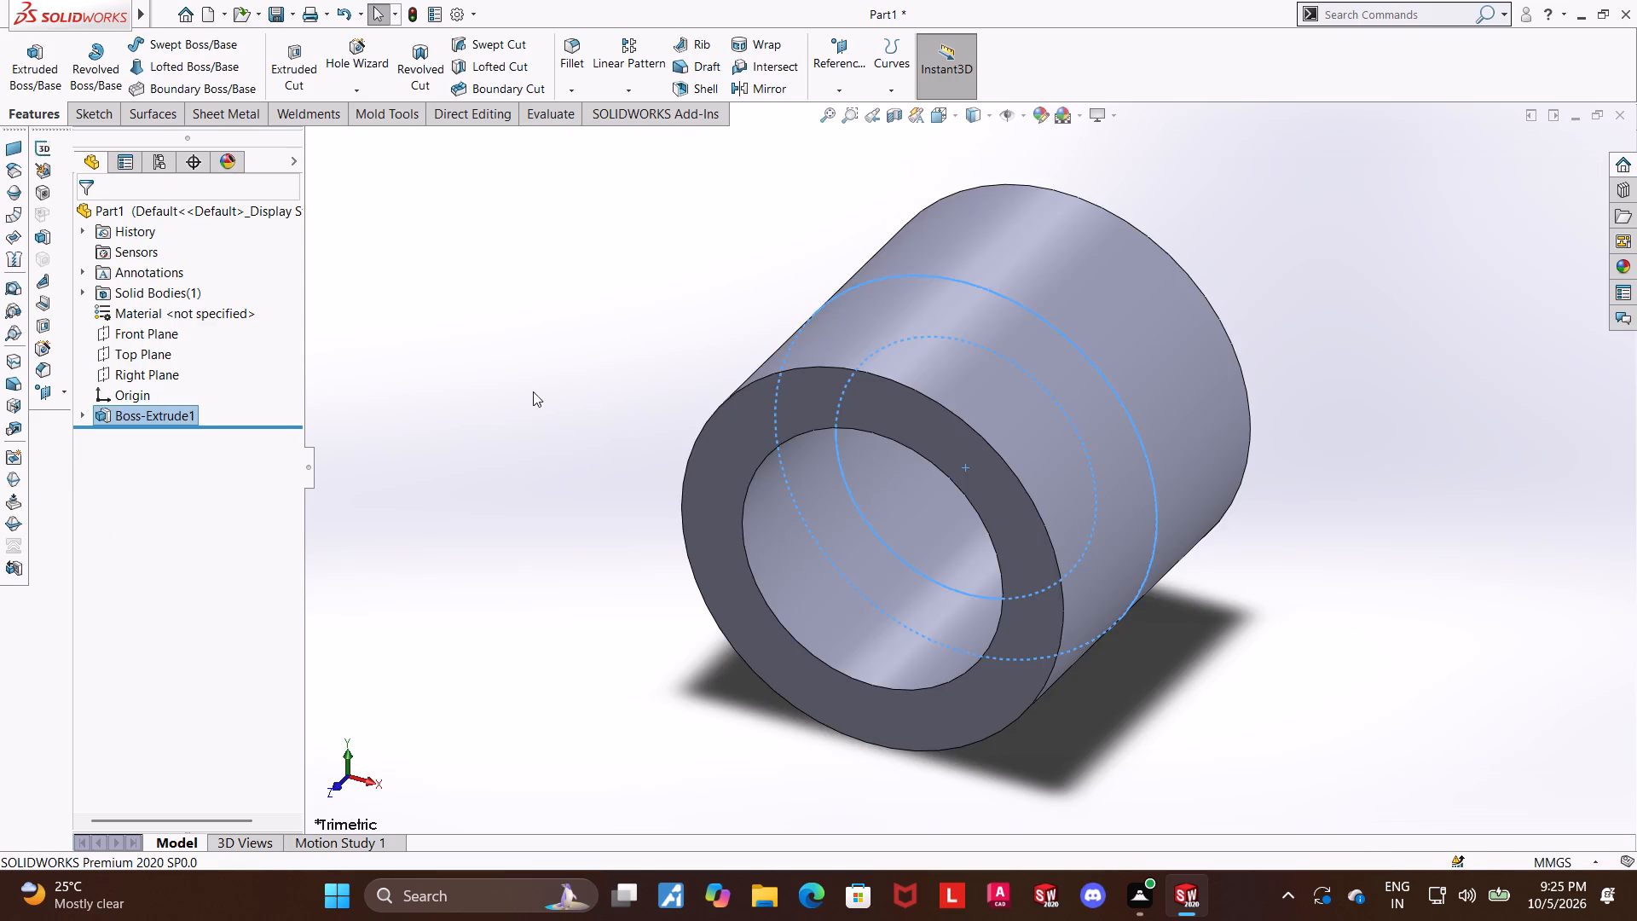
click(533, 391)
Start a second sketch on the Front Plane.
scroll(1636, 478, up, 3)
scroll(1520, 495, up, 4)
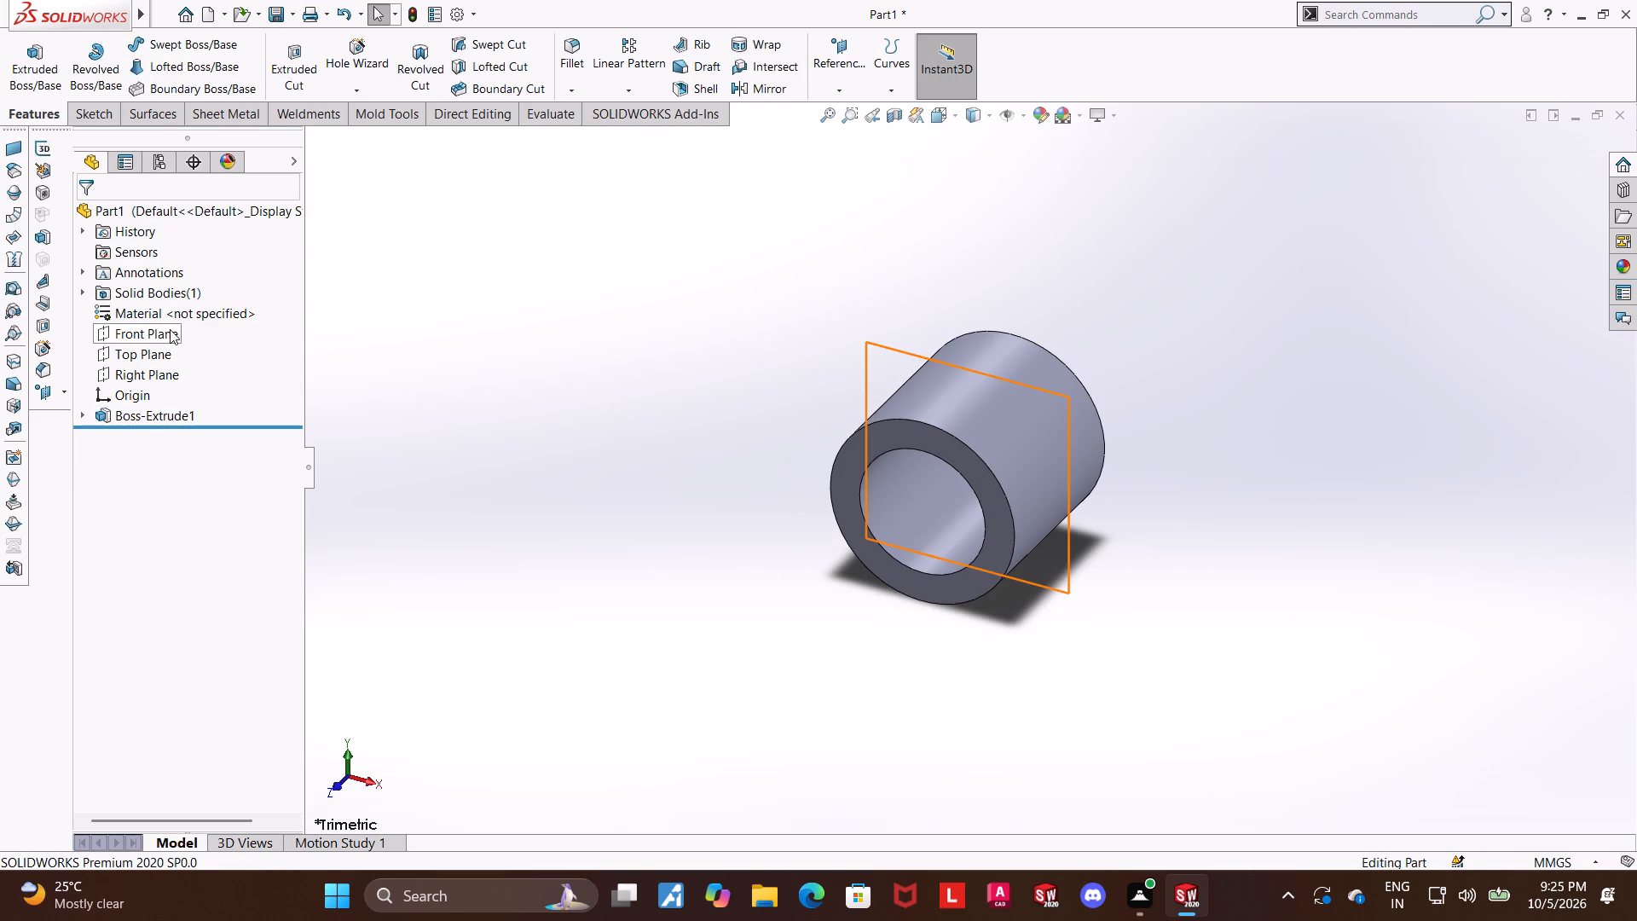
click(170, 329)
click(178, 313)
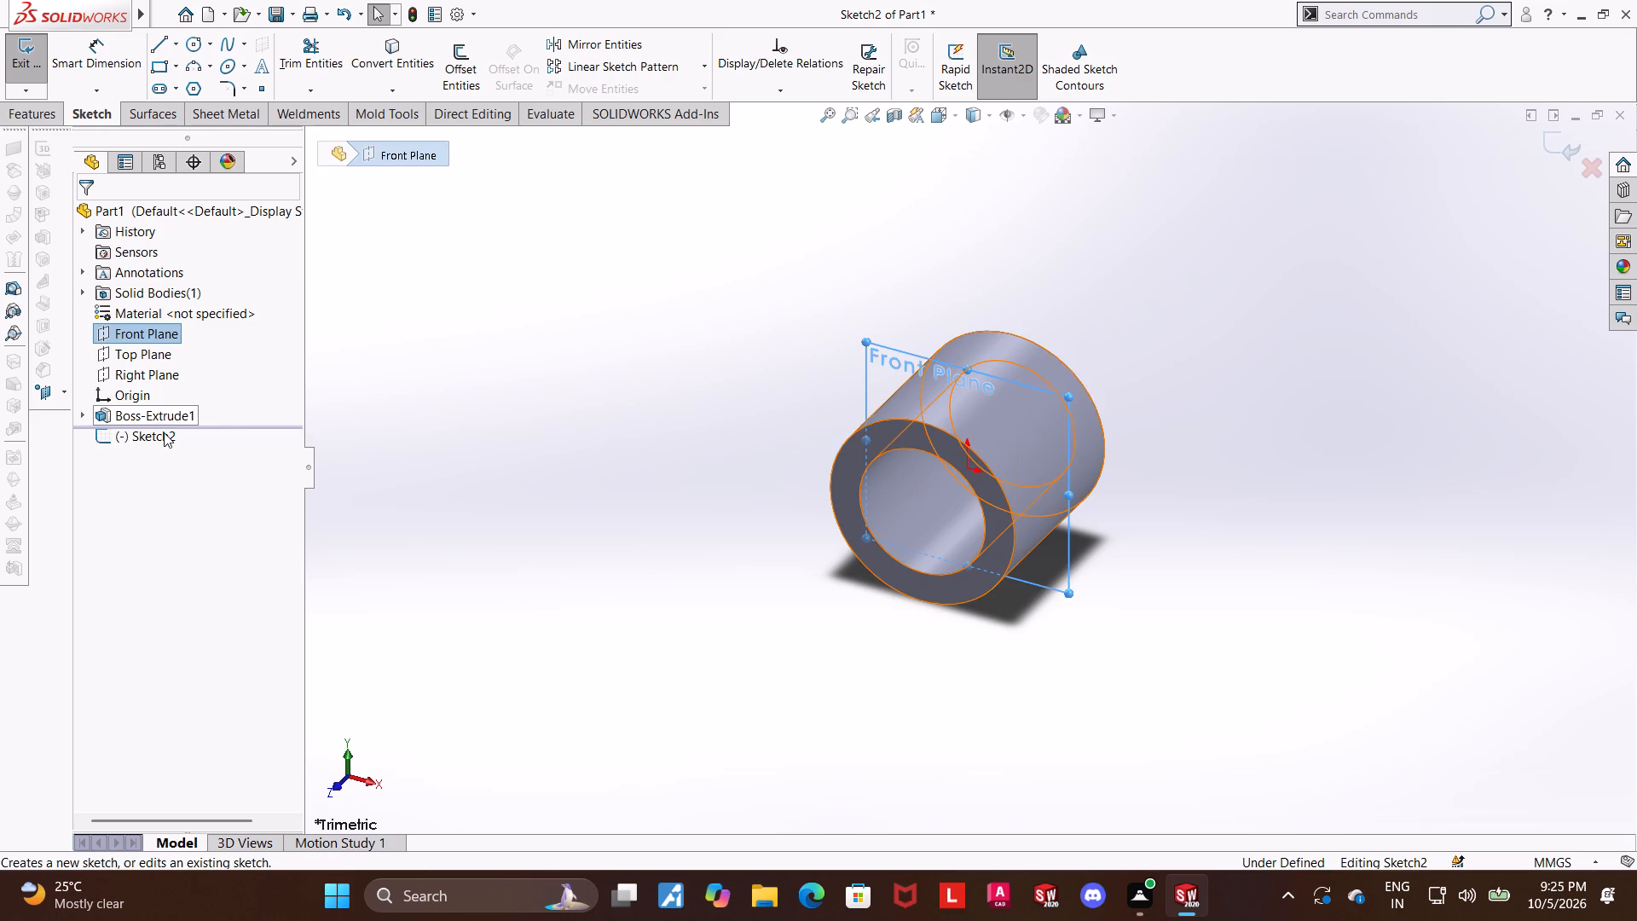
click(164, 432)
click(199, 417)
scroll(1278, 482, up, 3)
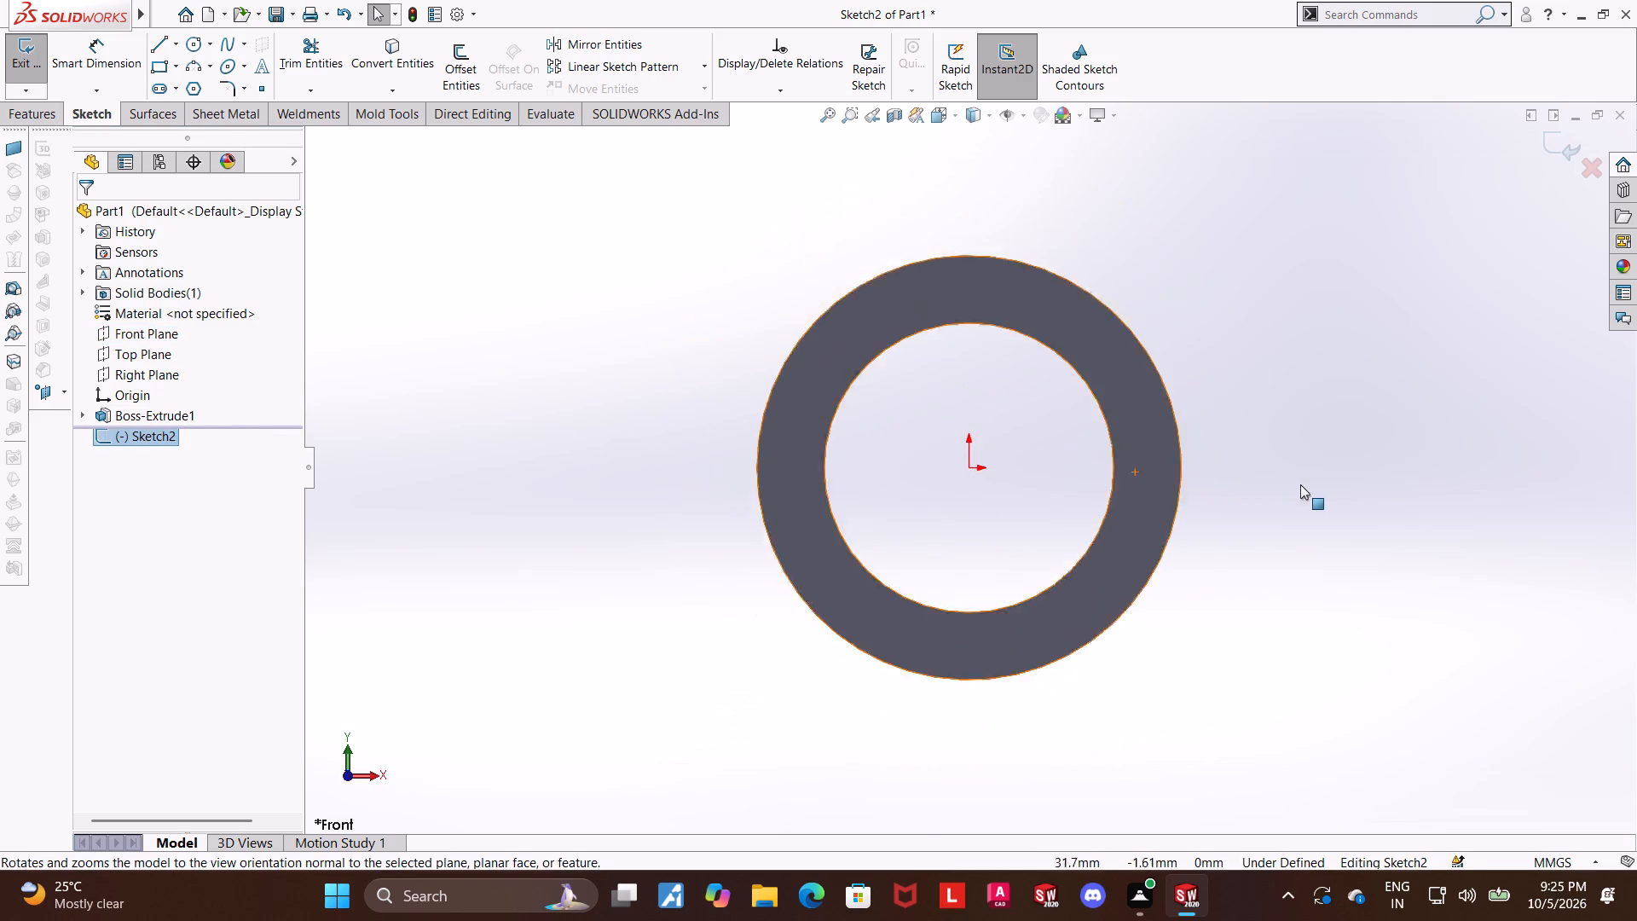
scroll(1300, 484, up, 4)
scroll(1479, 596, down, 3)
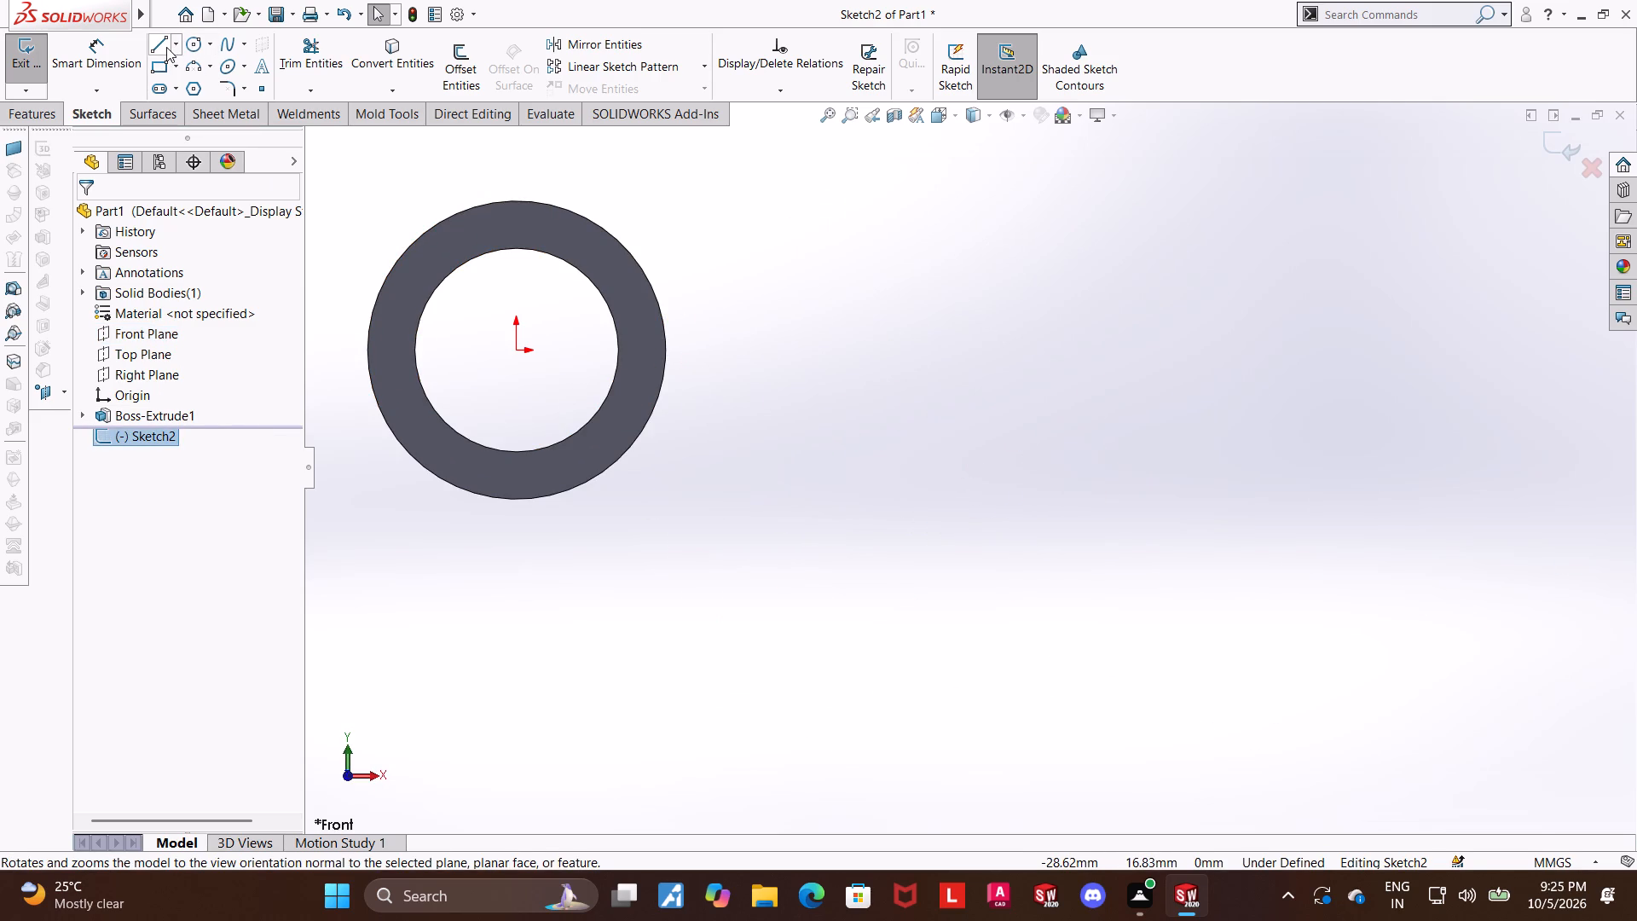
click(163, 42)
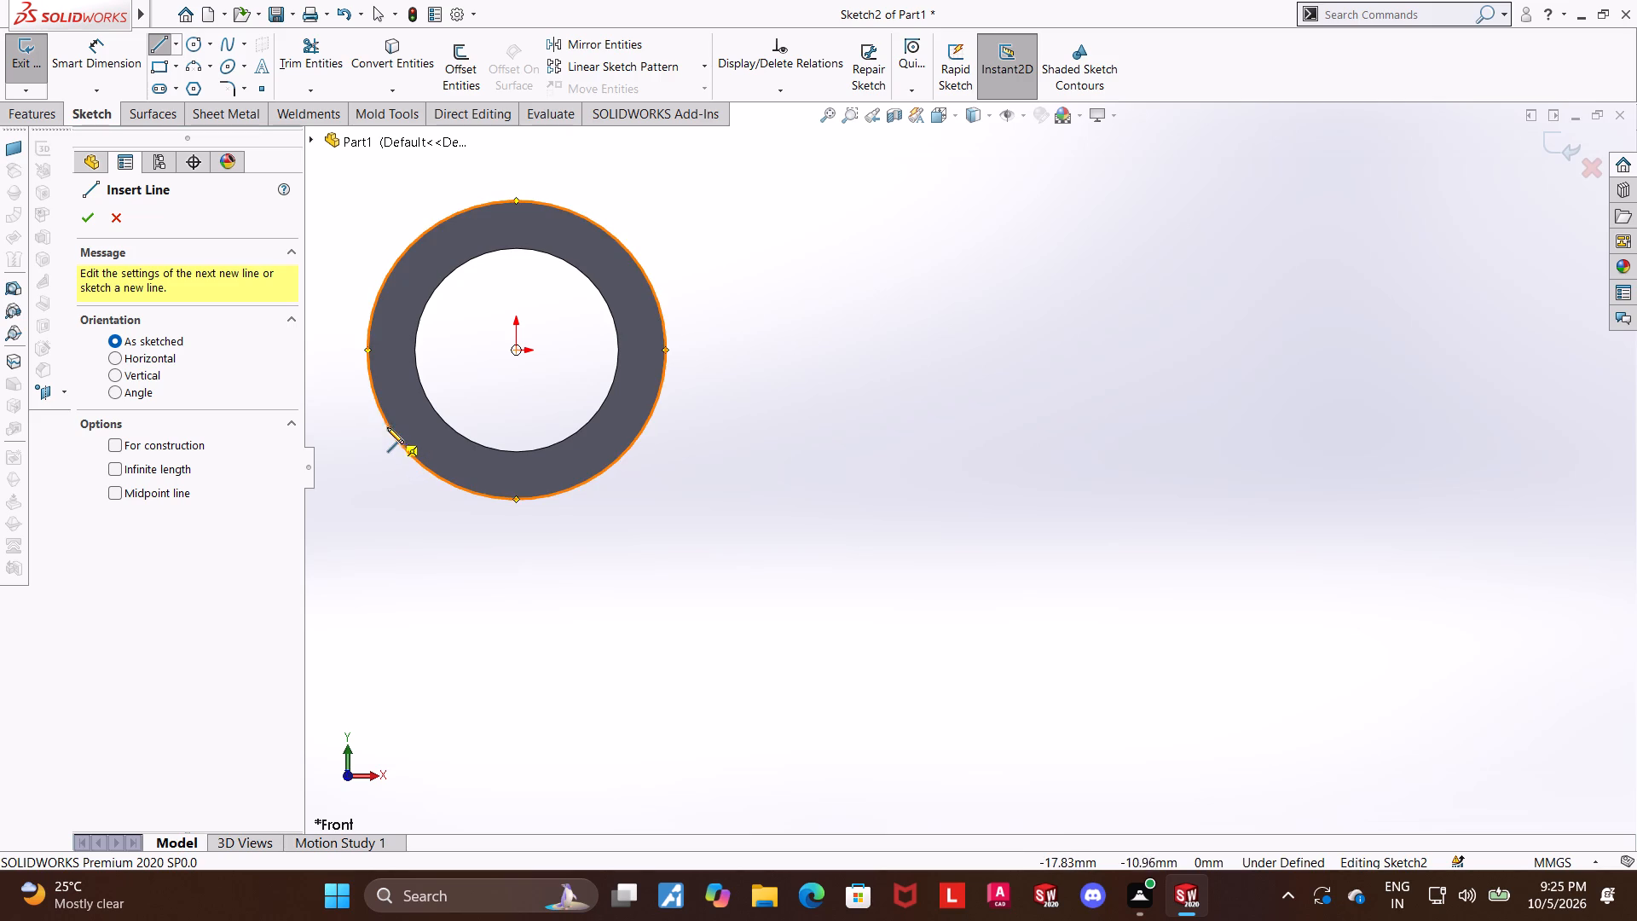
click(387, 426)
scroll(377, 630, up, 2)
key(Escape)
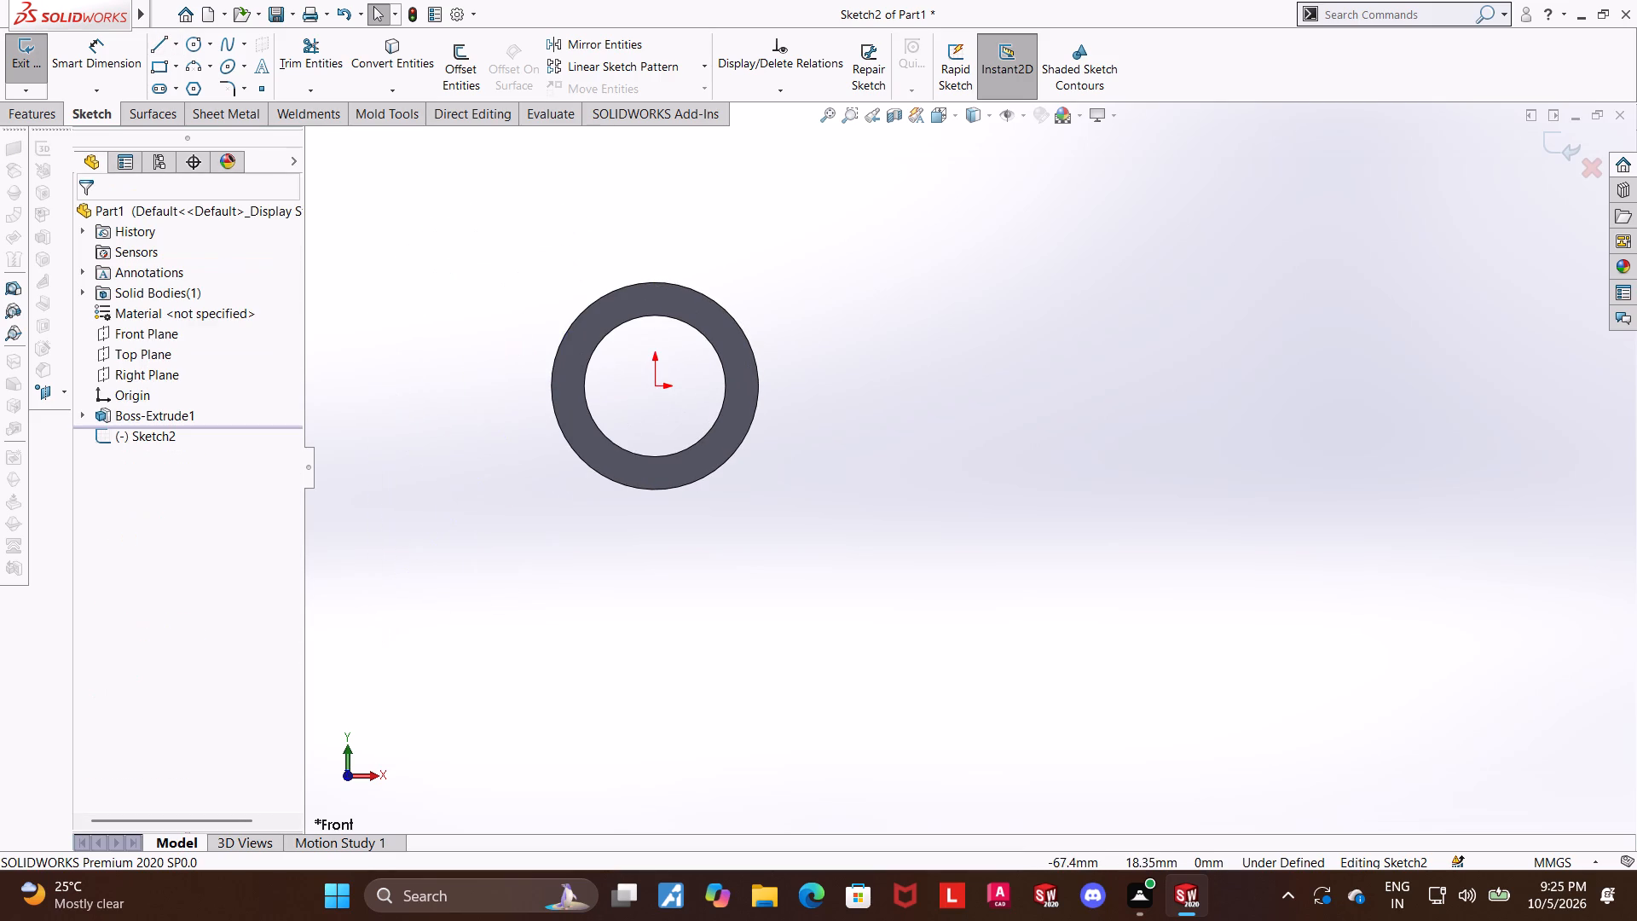
Sketch a closed stepped line profile from the ring's lower edge: about 27 mm end, 34 mm slope, 40 mm raised top, 48 mm far end, 149 mm base.
click(167, 48)
click(583, 591)
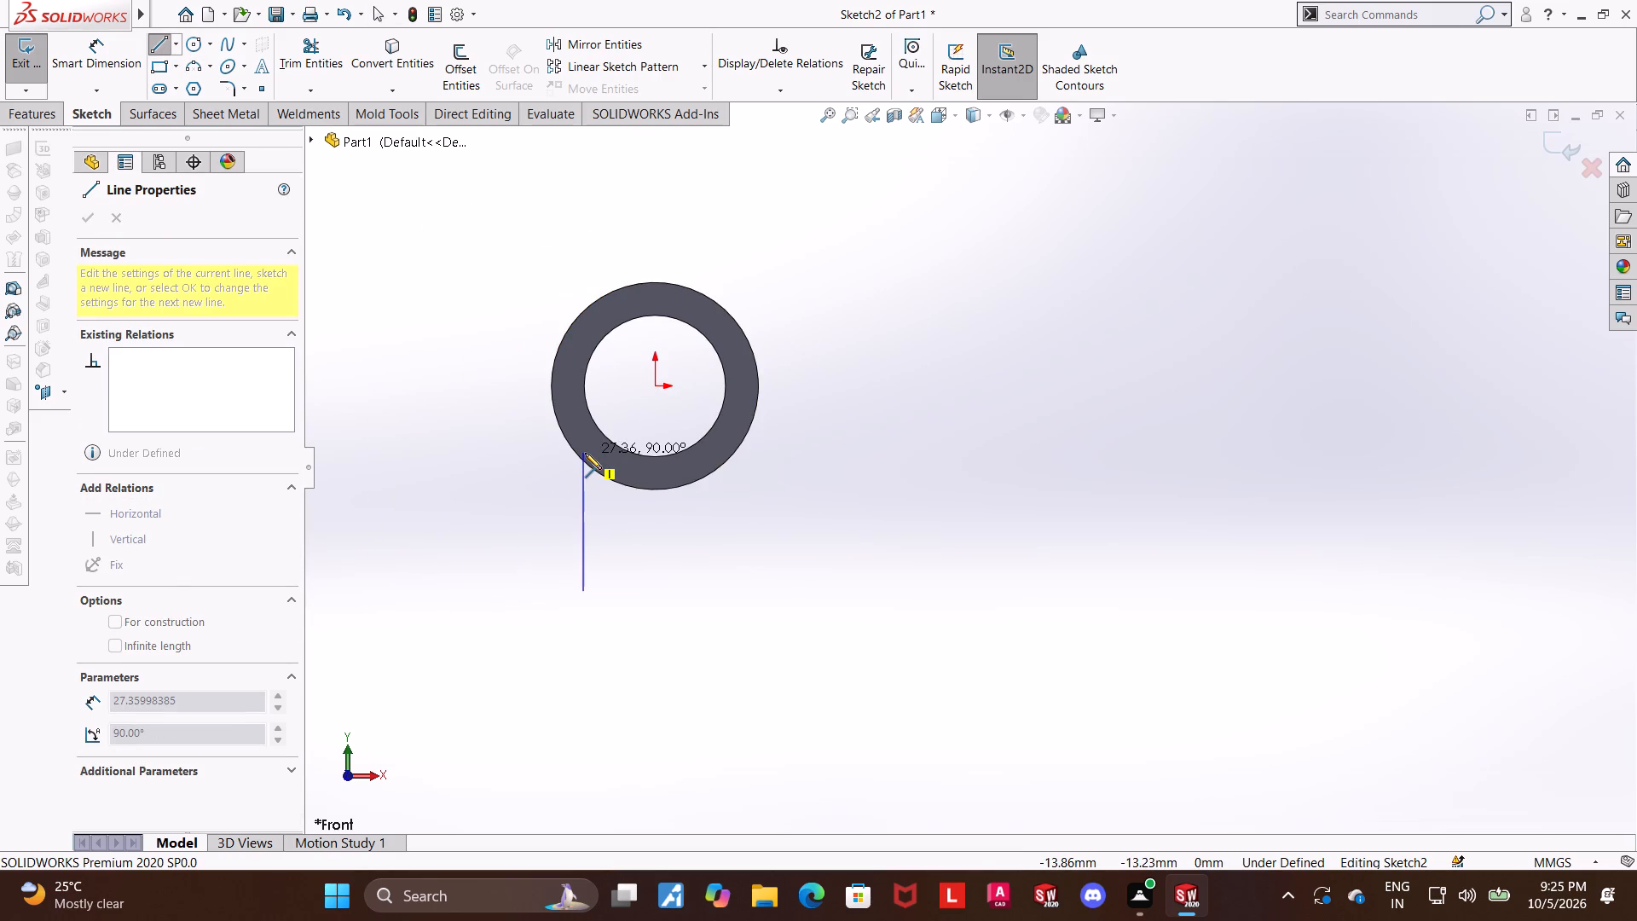
click(585, 453)
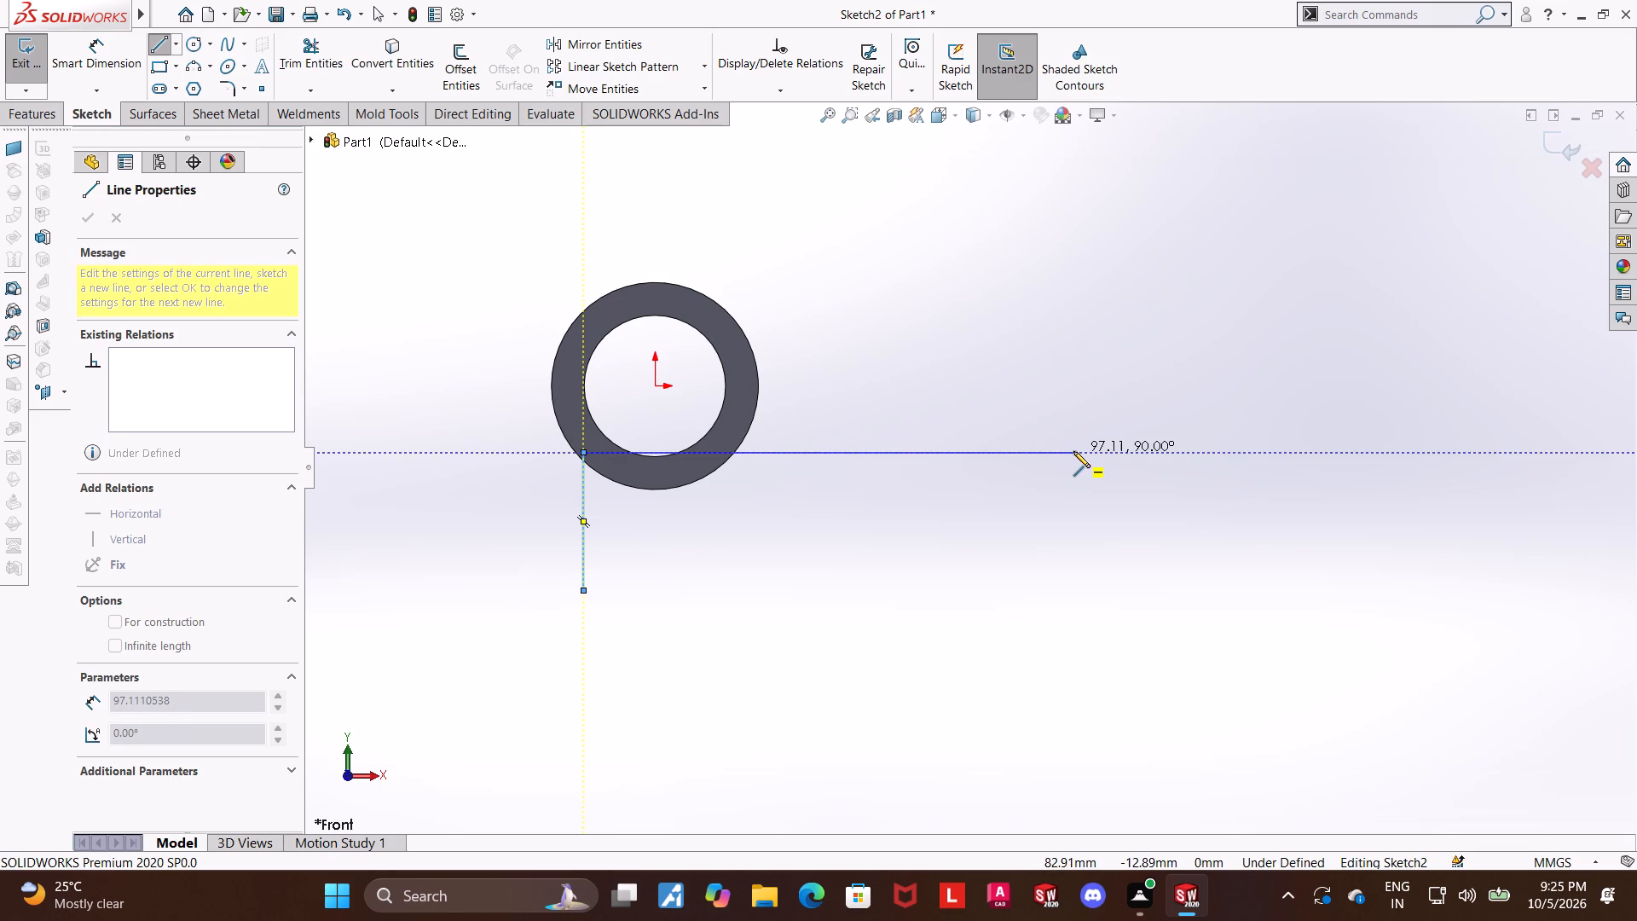
click(995, 451)
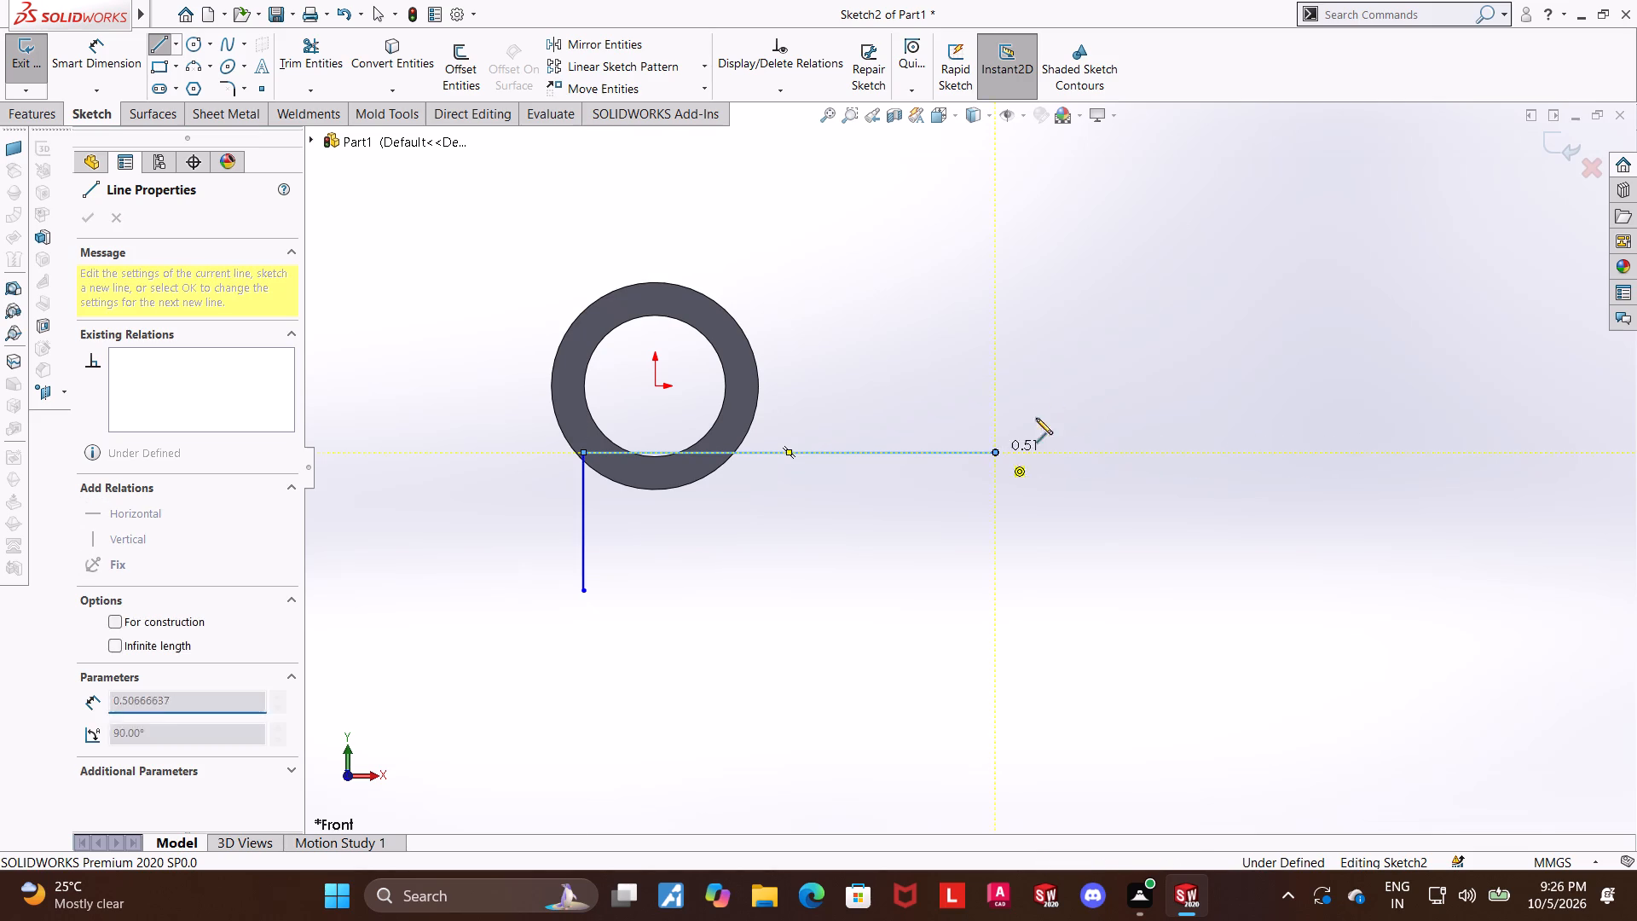
click(1132, 350)
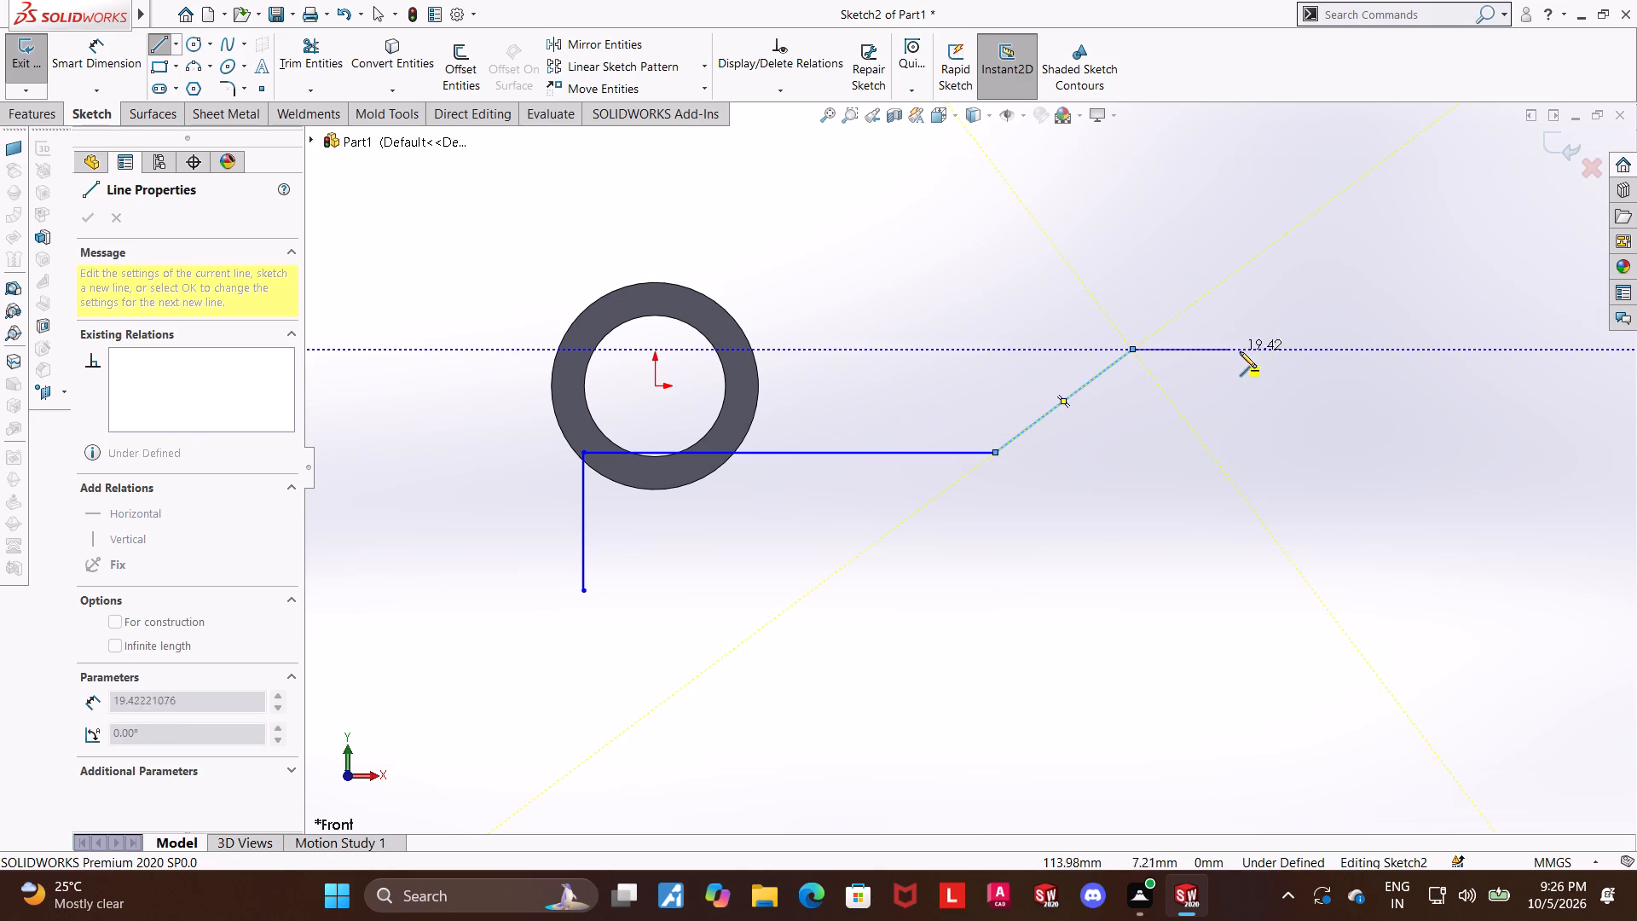
click(1334, 350)
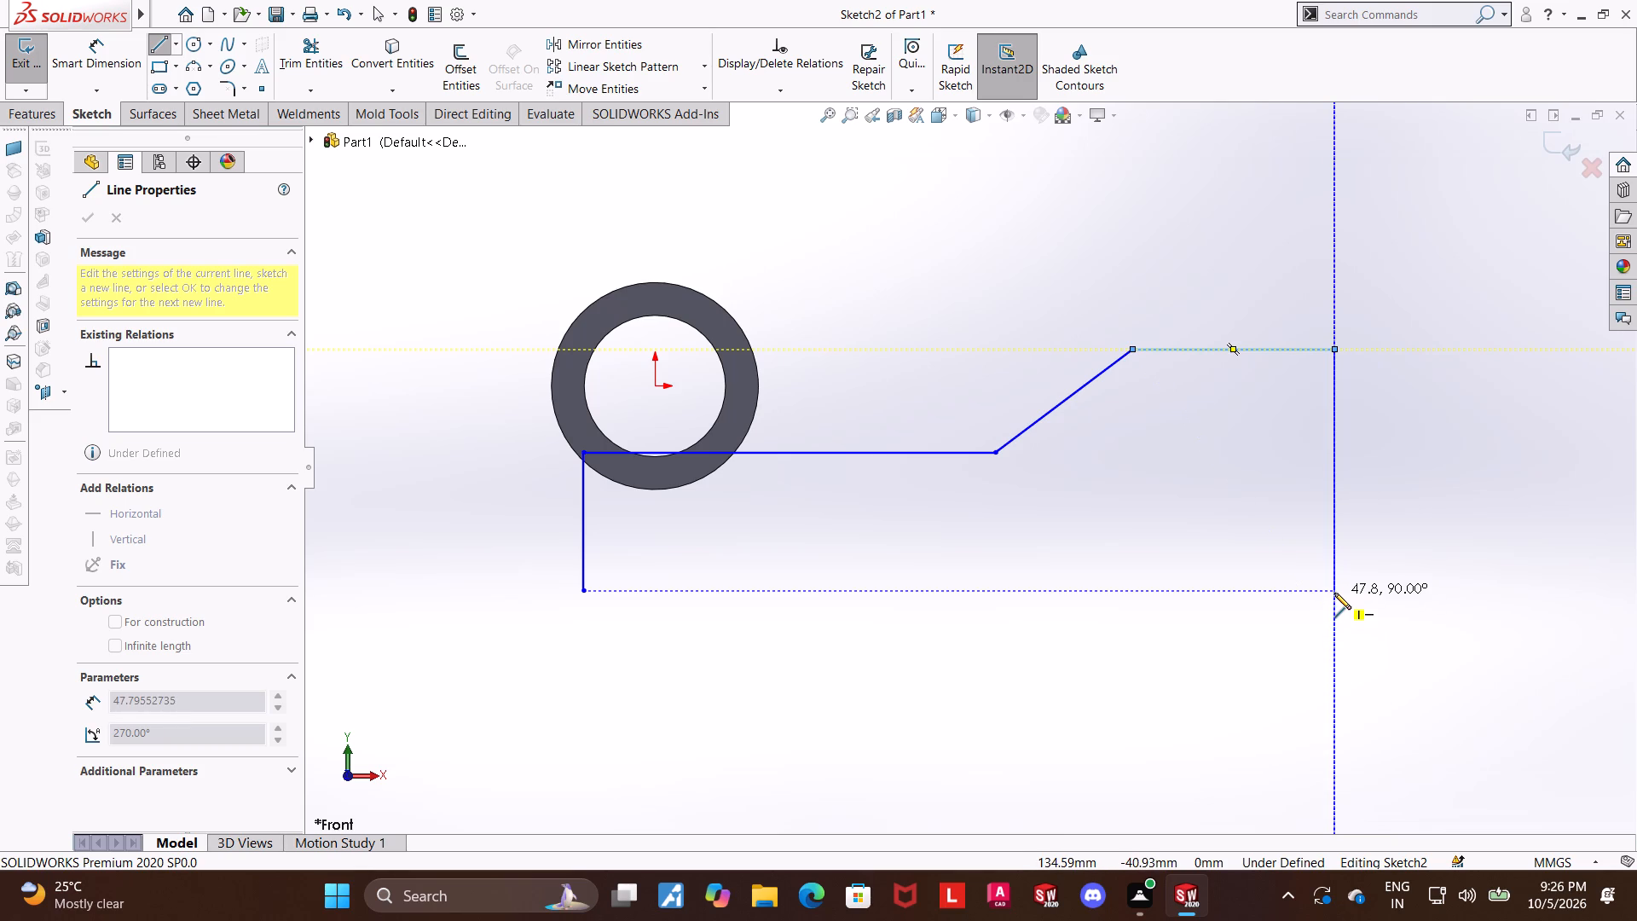
click(1334, 593)
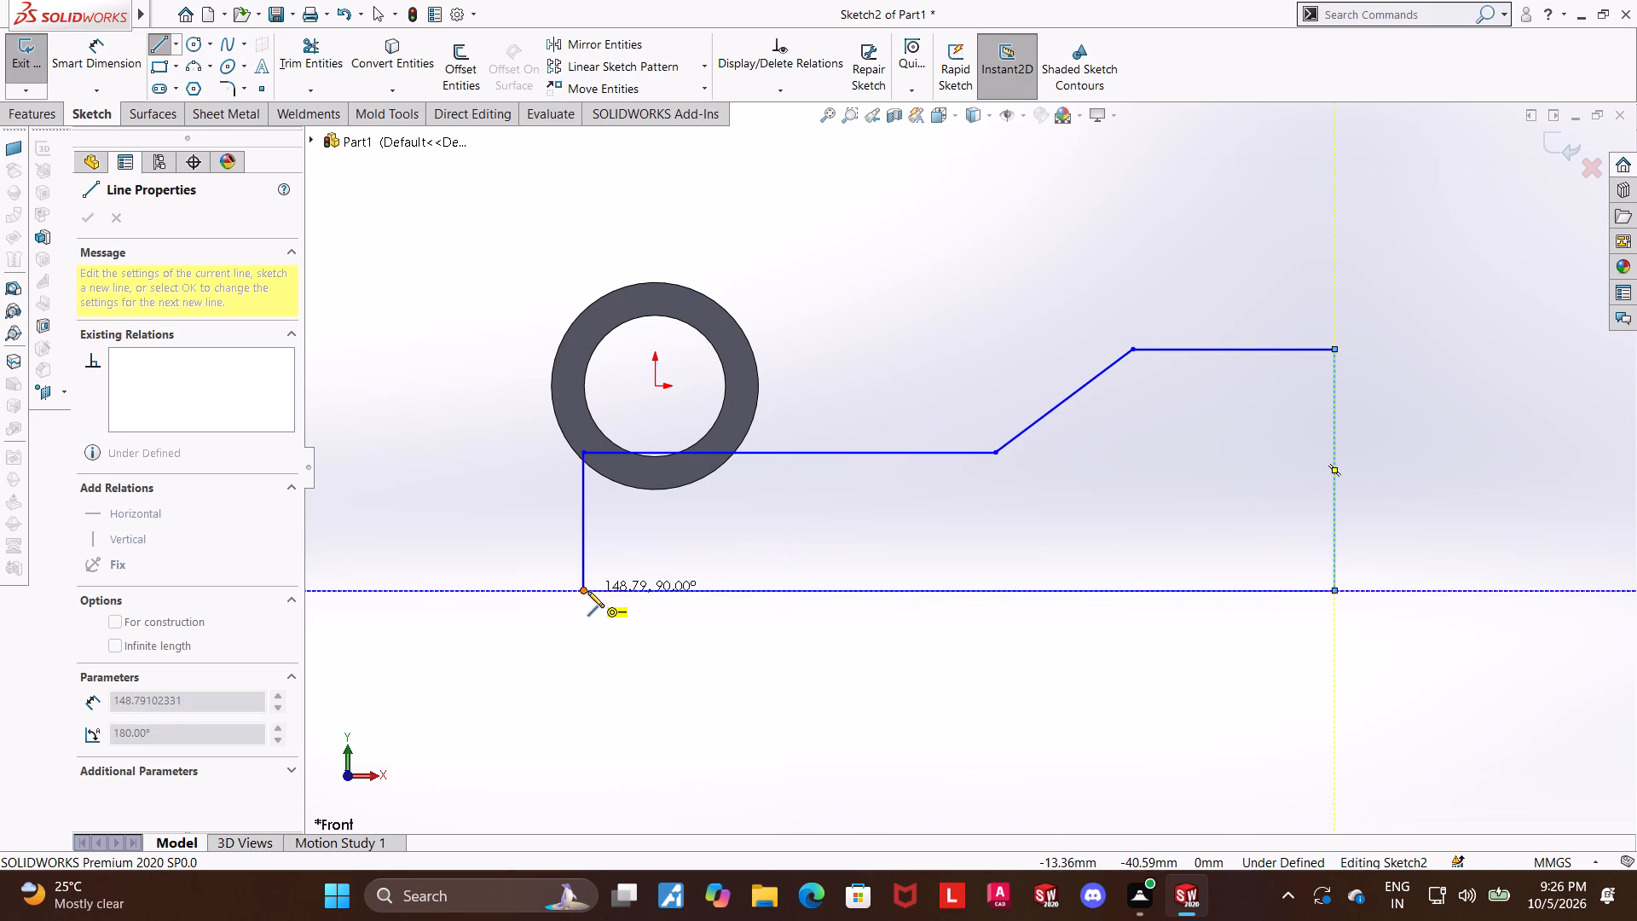
click(587, 591)
key(Escape)
key(Escape)
key(Escape)
key(Escape)
Move the profile's lower top edge, which crosses the ring, slightly downward.
scroll(798, 458, down, 1)
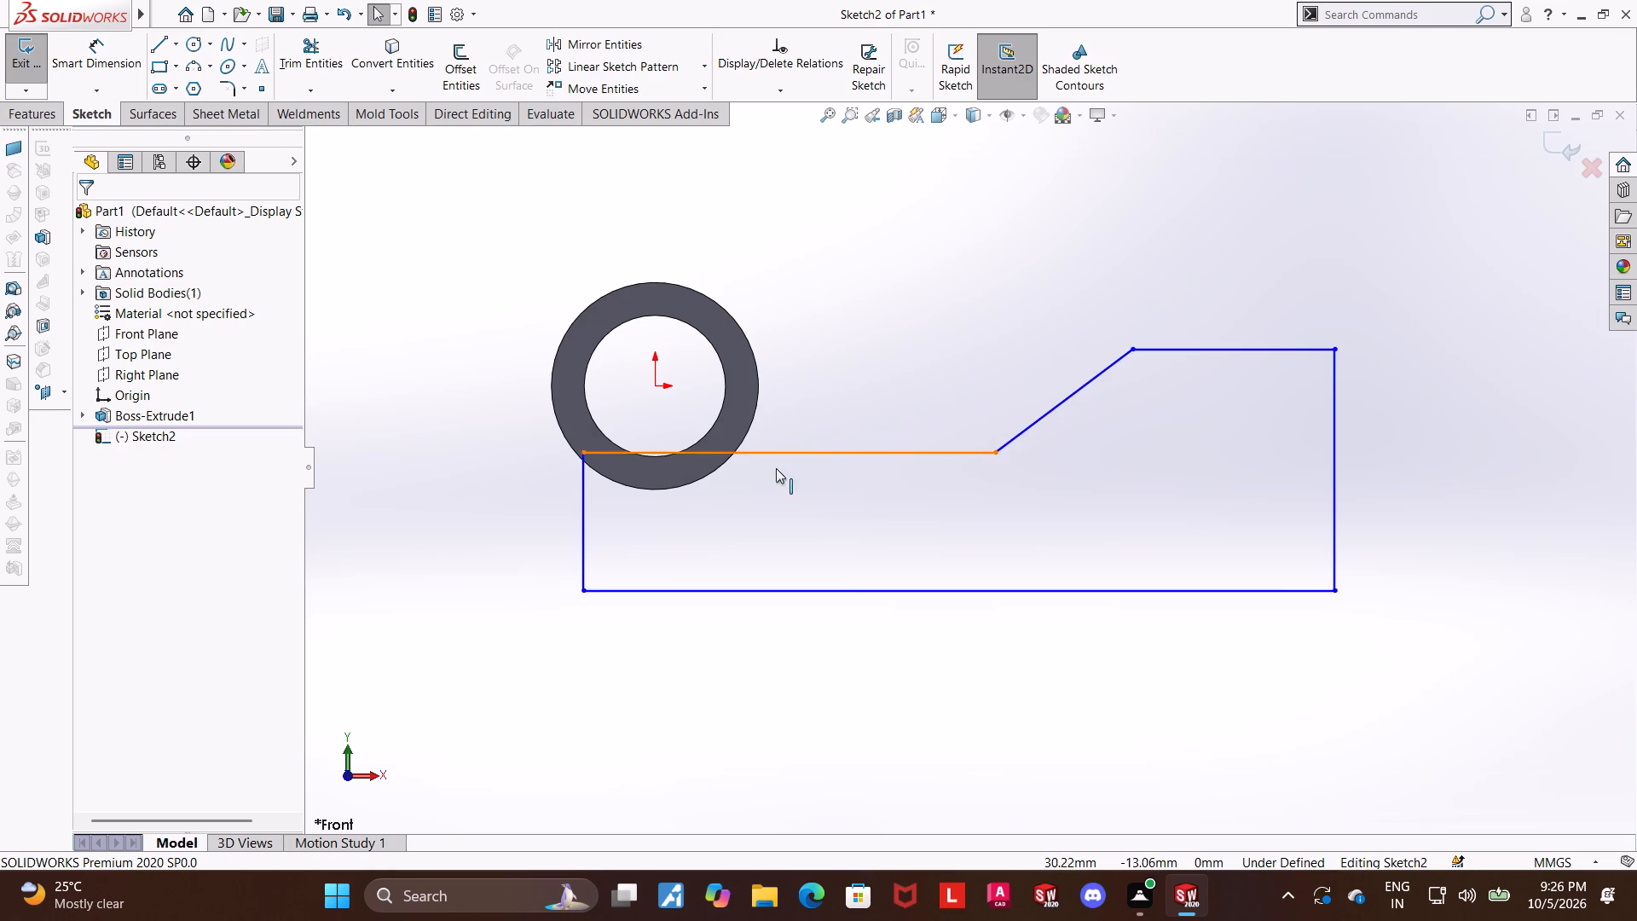
scroll(776, 468, down, 1)
drag(634, 443, 636, 463)
click(476, 519)
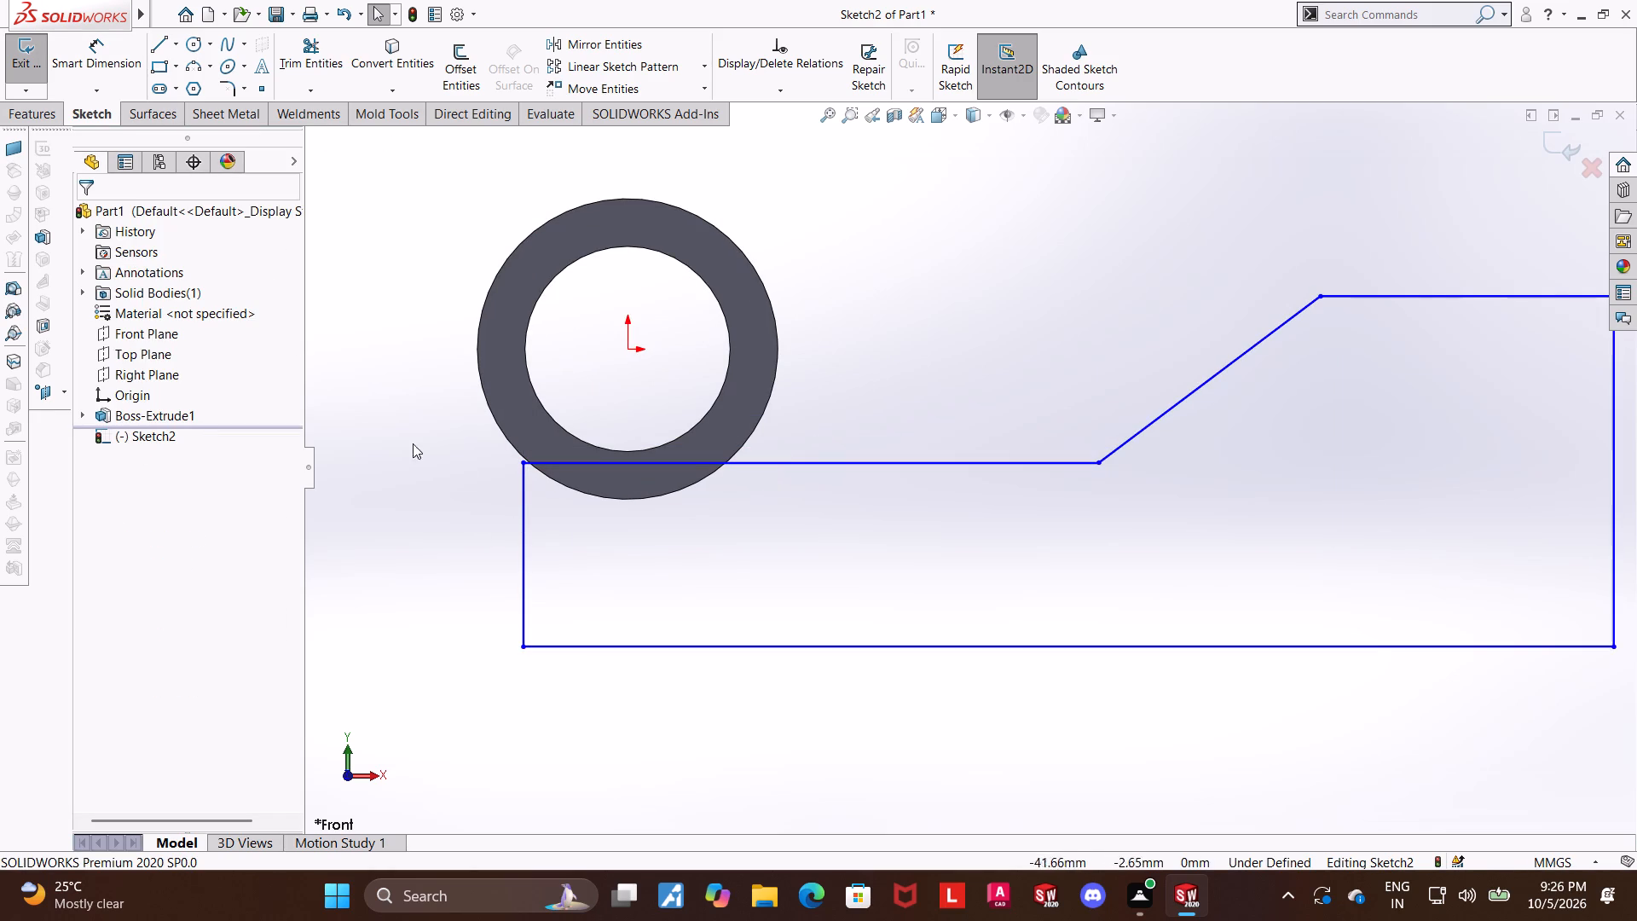
Add a Coincident relation between the ring's outer edge and the nearby upper corner of the profile's short end.
scroll(491, 485, down, 2)
click(581, 436)
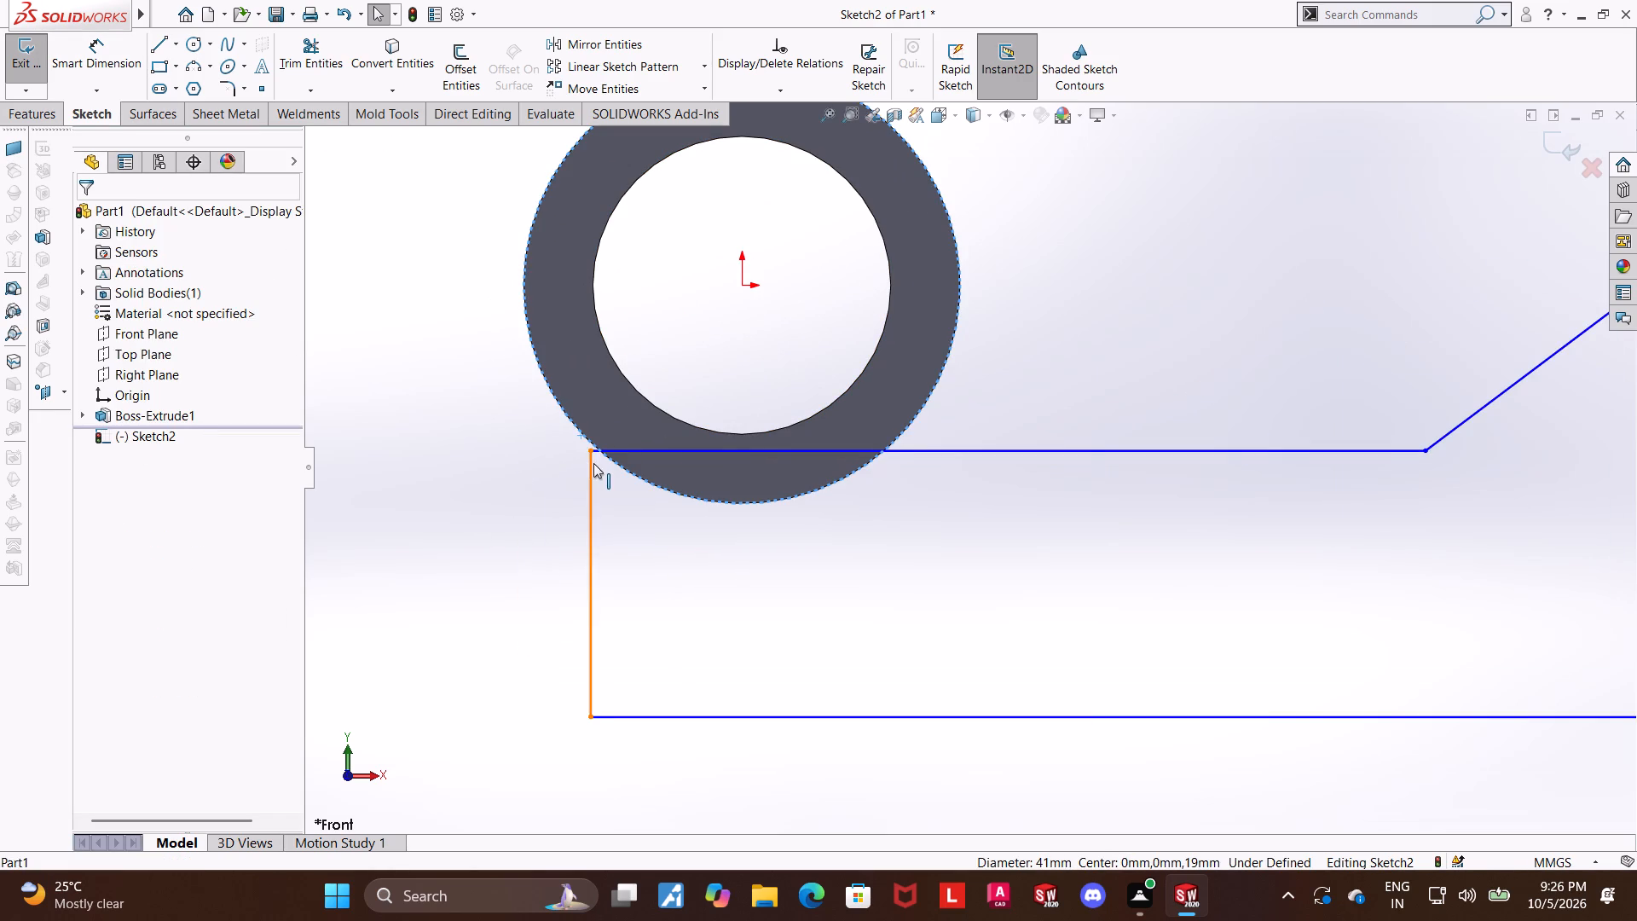
ctrl+click(591, 454)
click(101, 542)
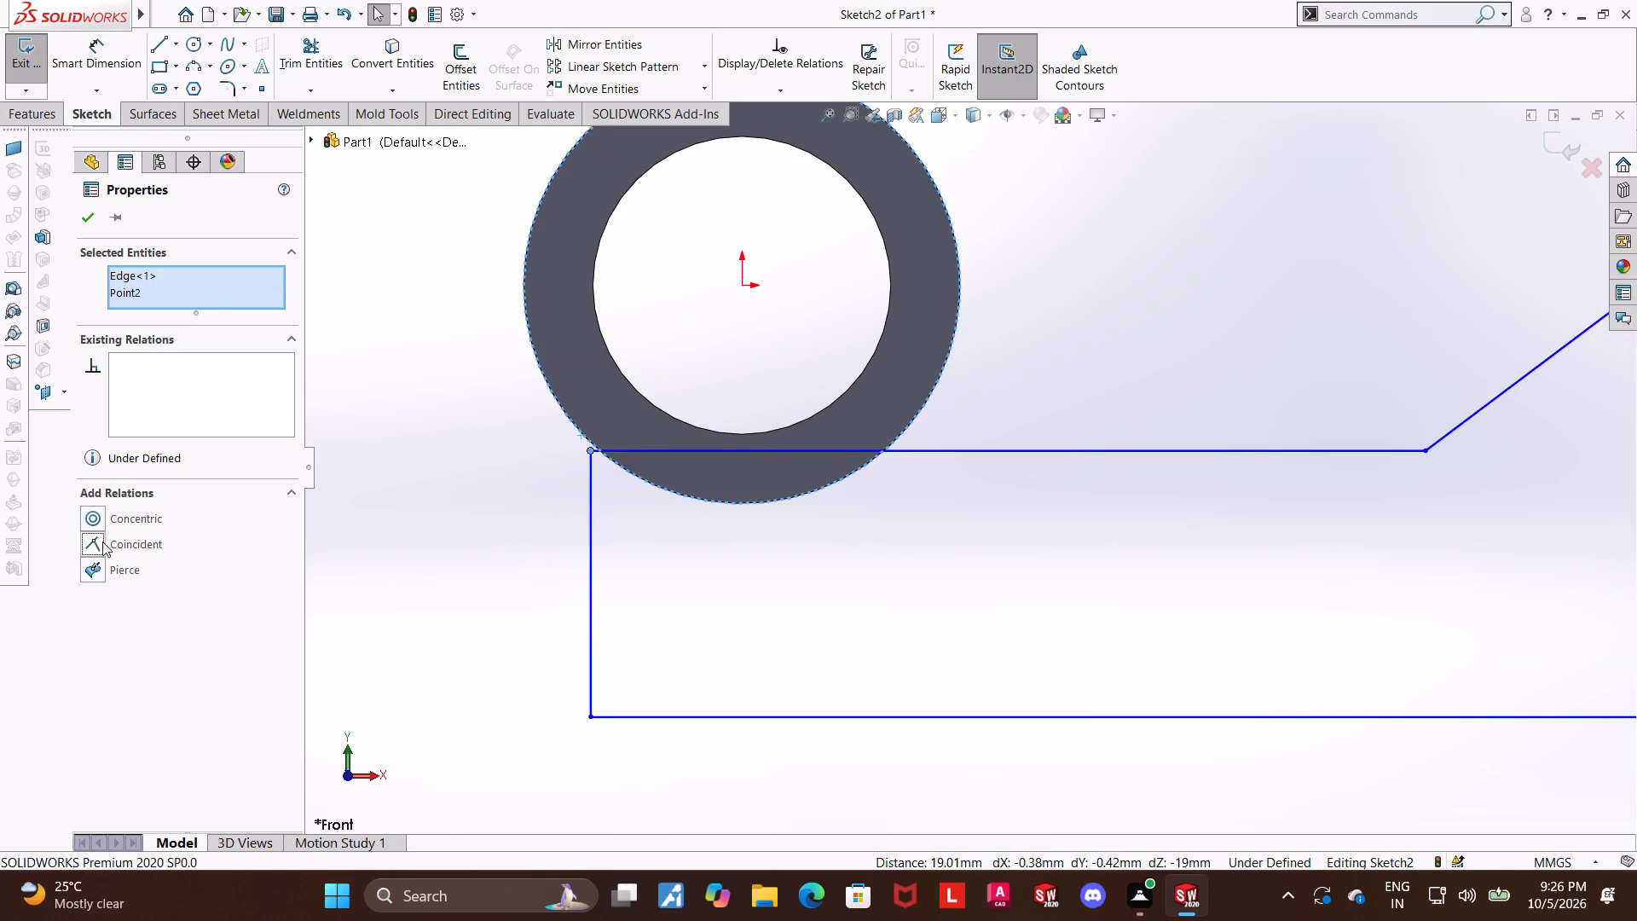
click(292, 548)
key(Escape)
key(Escape)
Dimension the distance between the profile's lower top edge and its base line as 29 mm.
click(101, 69)
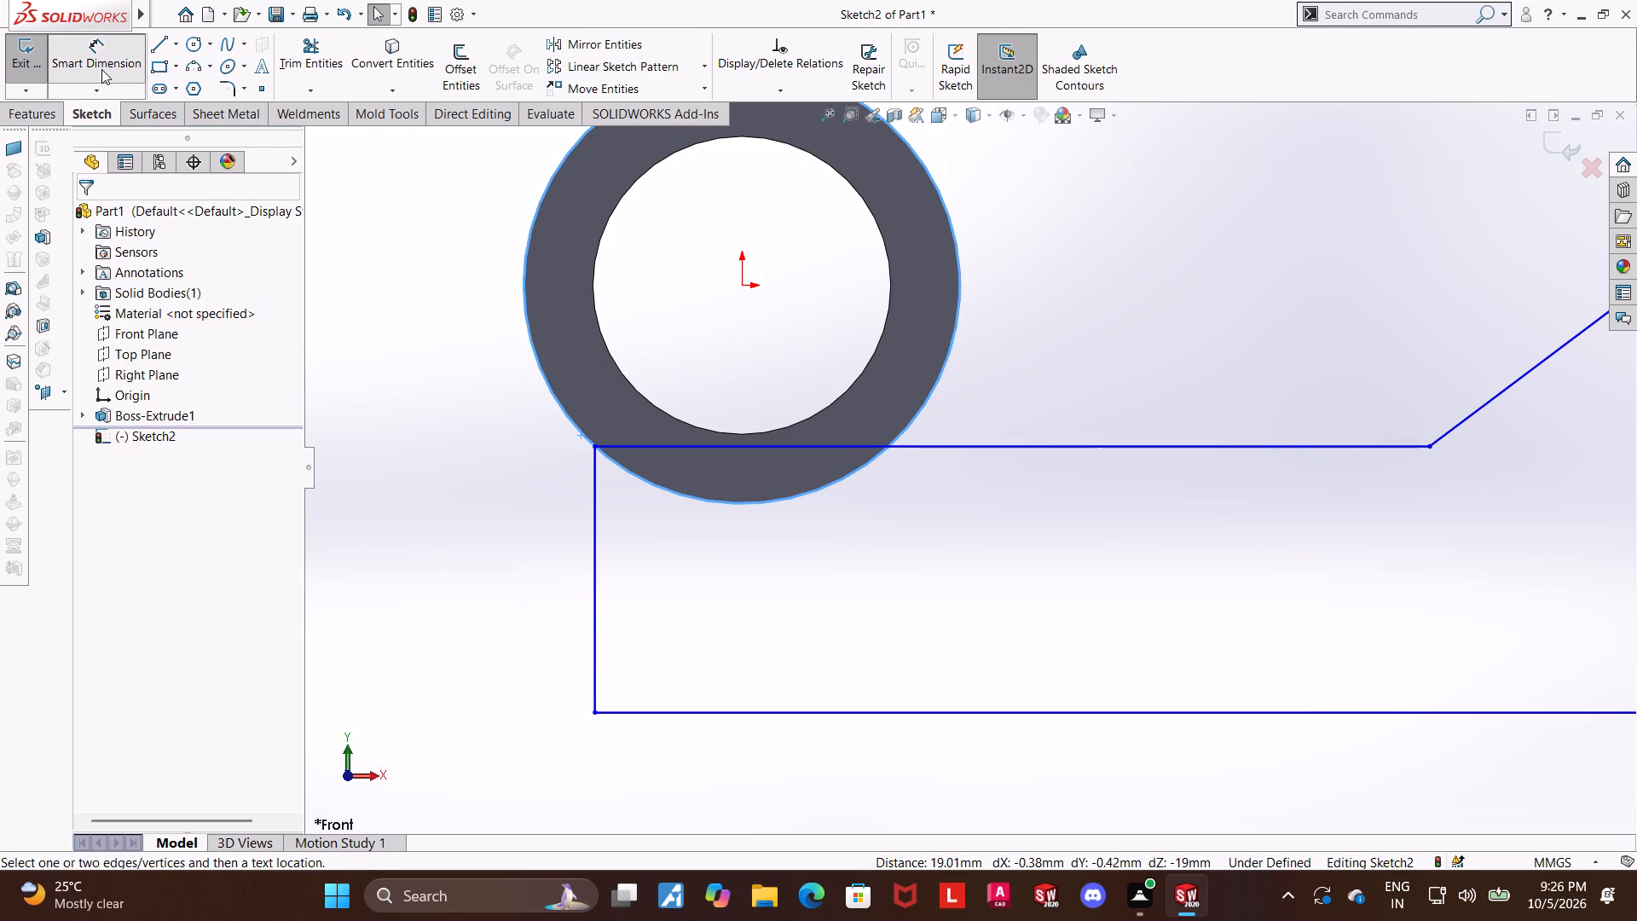
scroll(489, 530, up, 1)
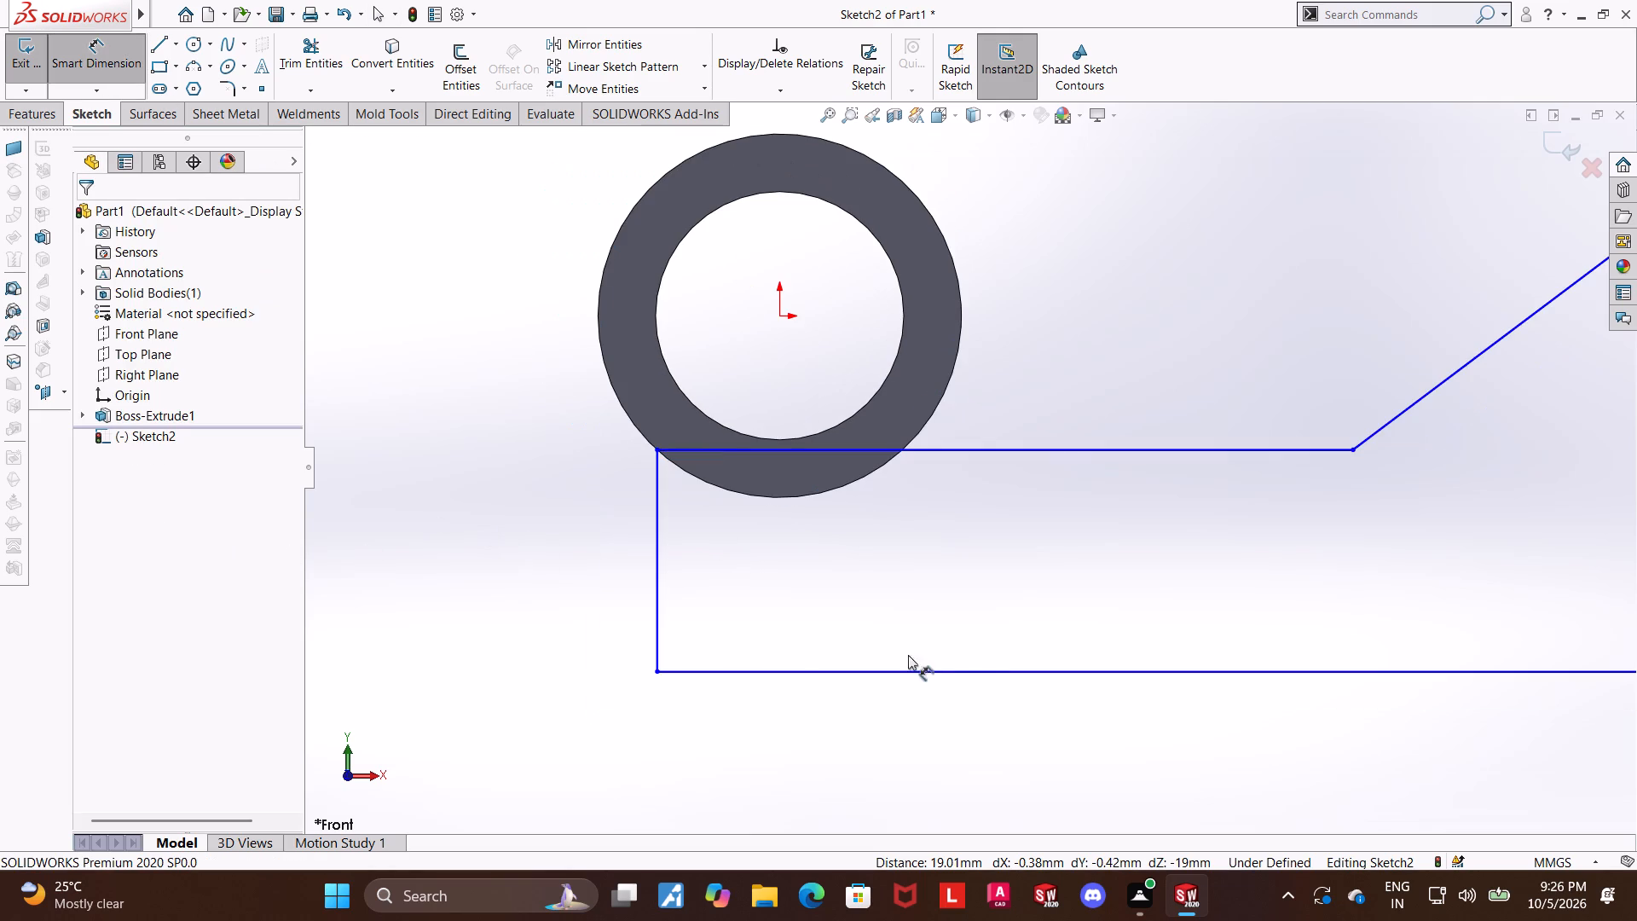
click(1081, 450)
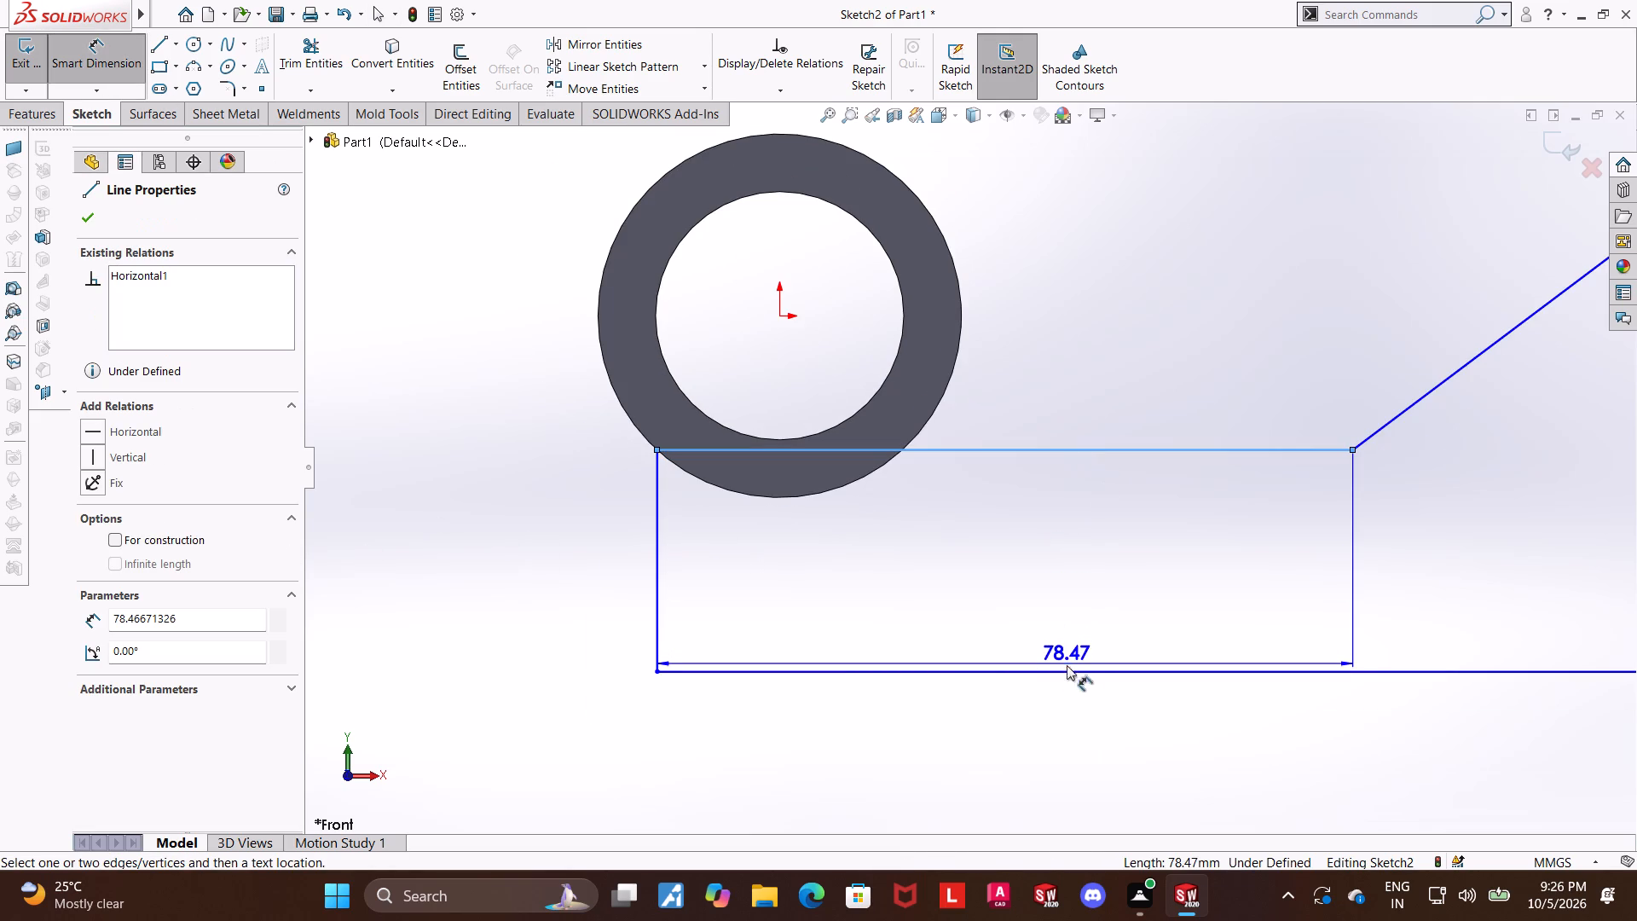
click(1069, 676)
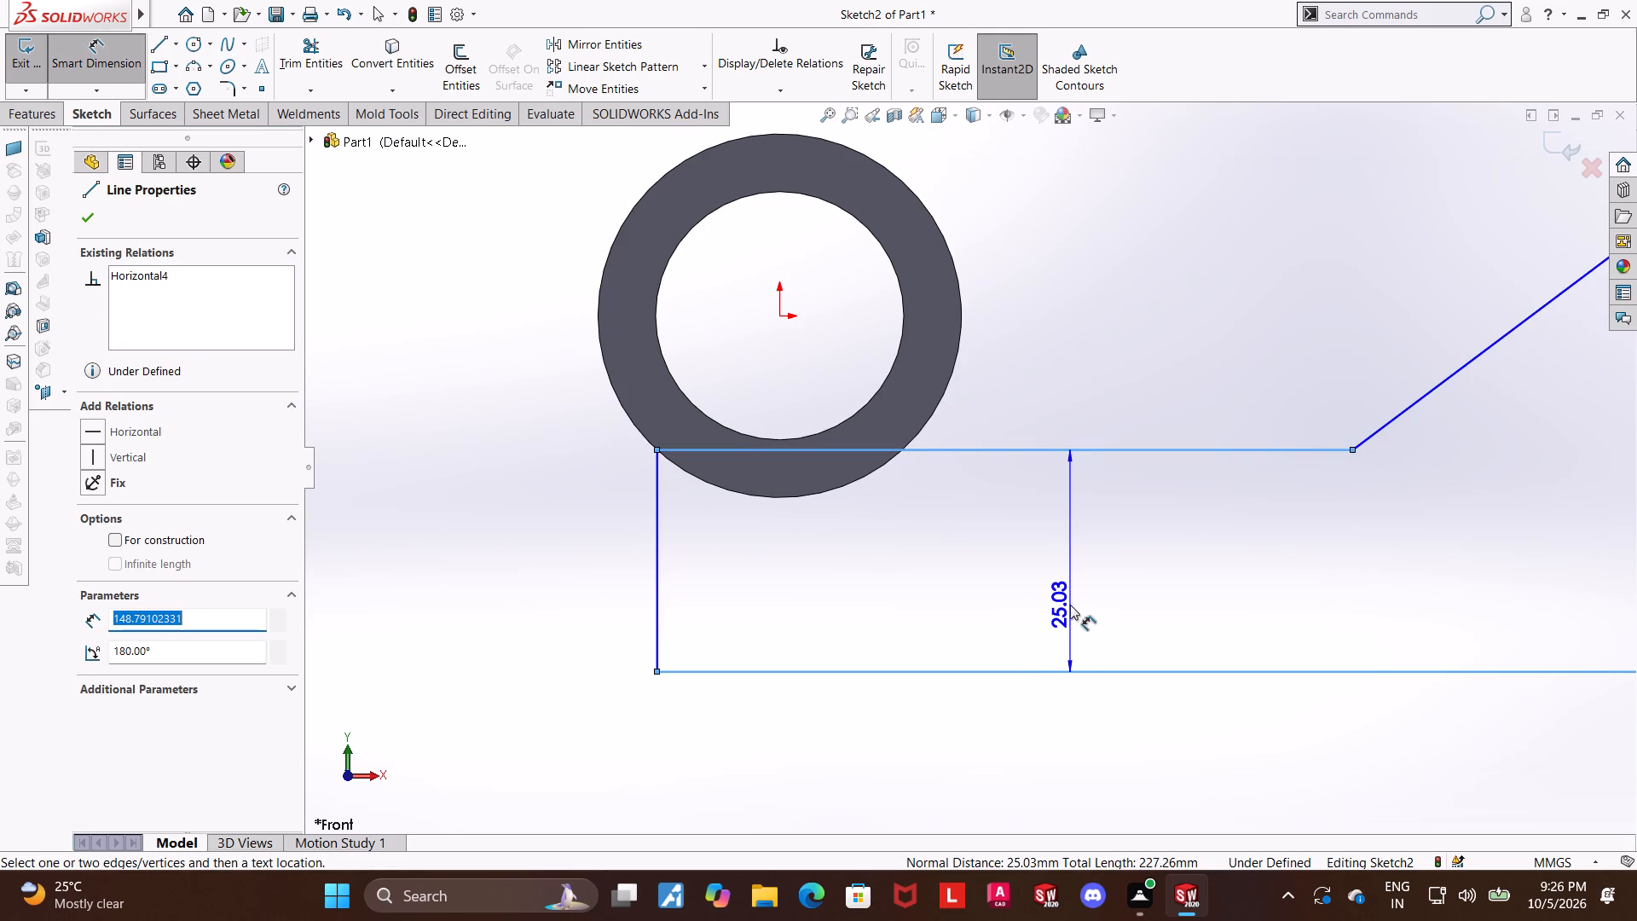
click(1070, 605)
text(29)
key(Return)
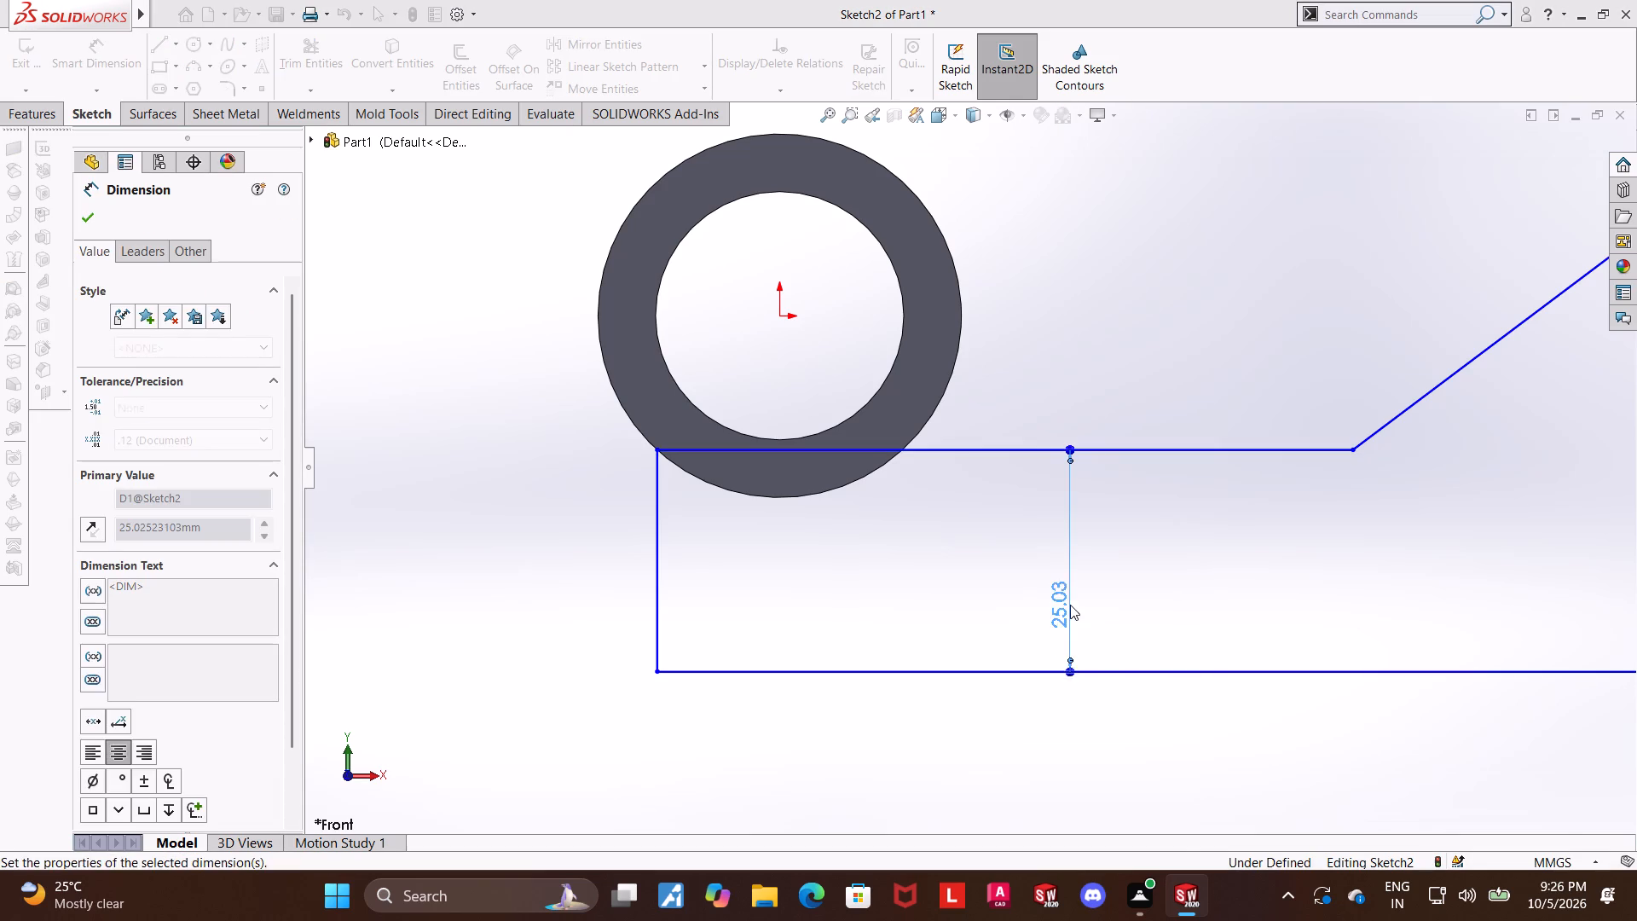
key(Escape)
key(Escape)
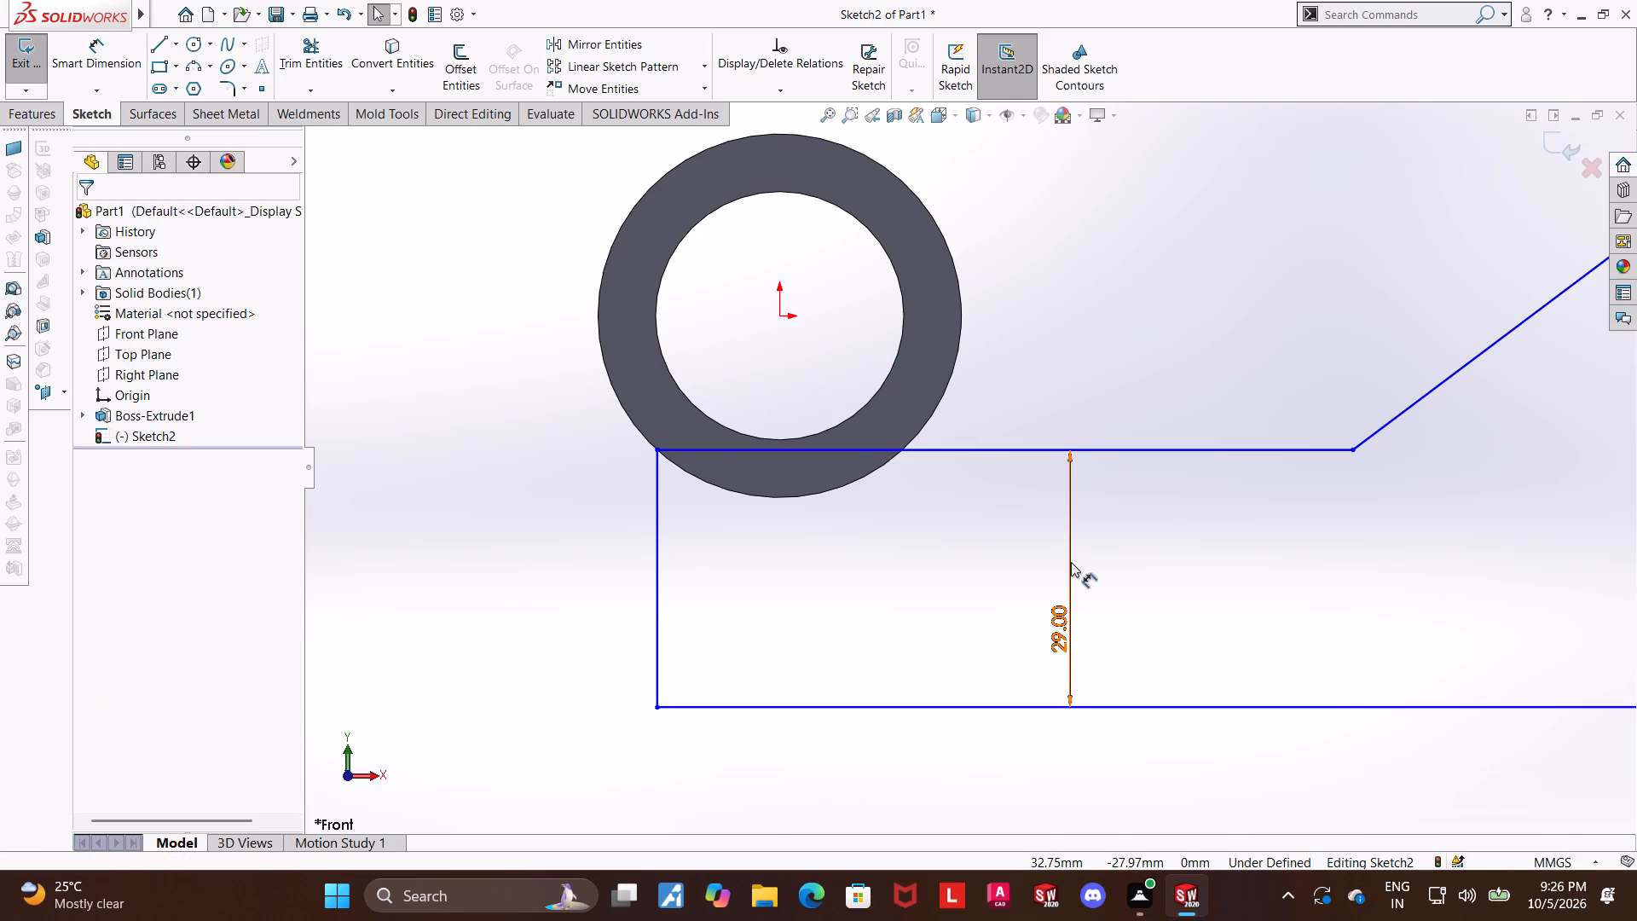
Dimension the overall width between the profile's two vertical end lines as 121 mm.
scroll(1054, 570, up, 2)
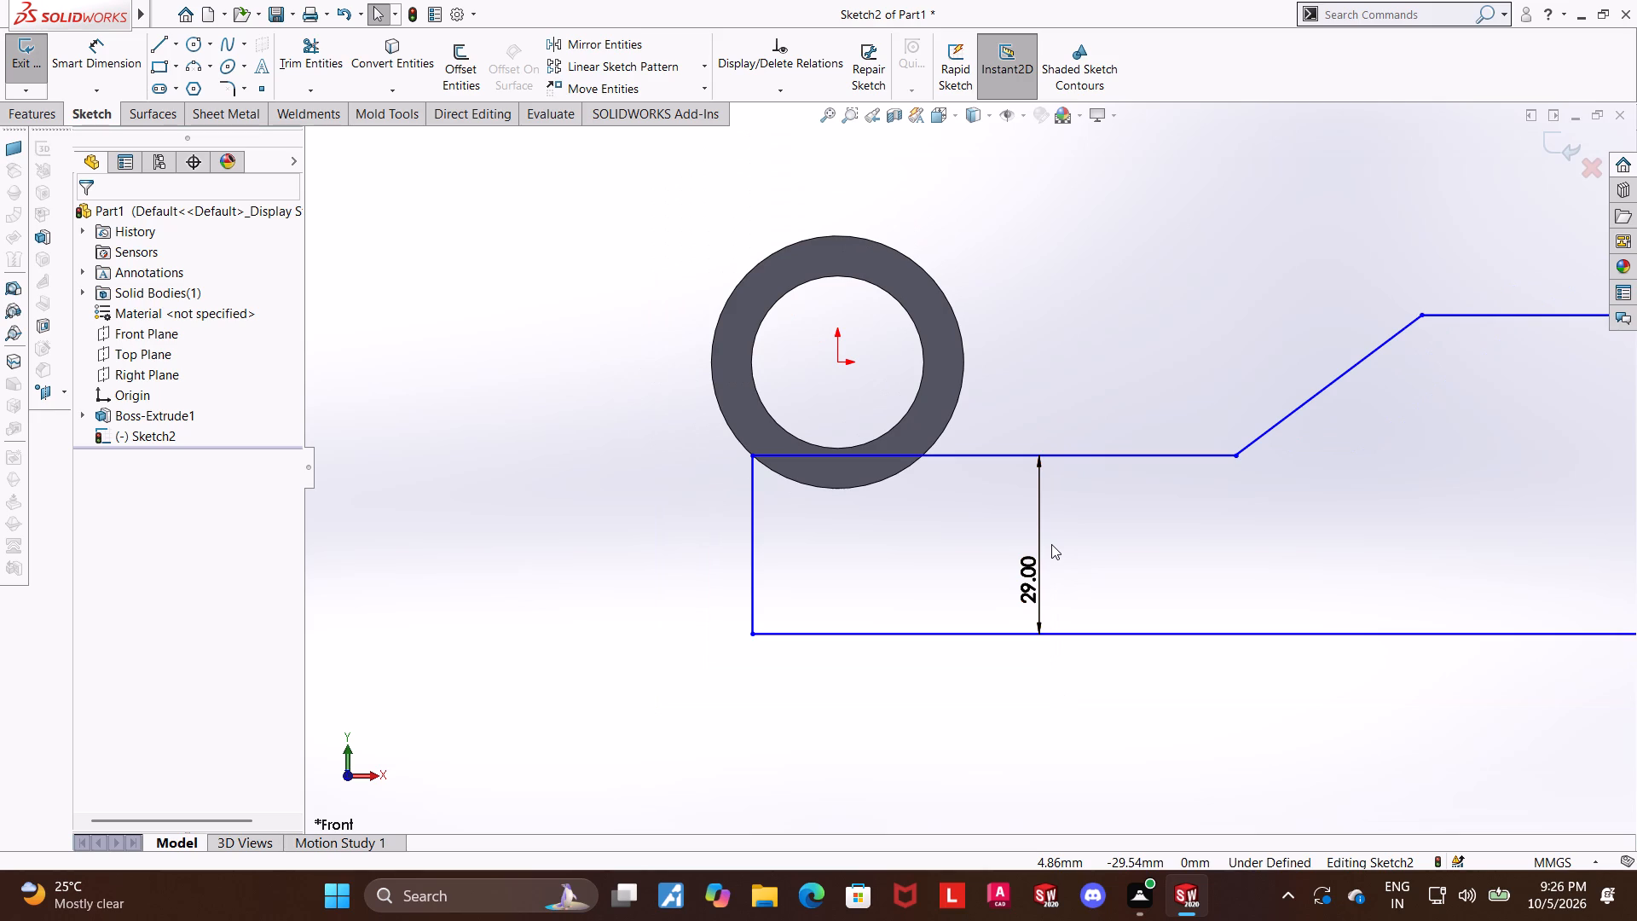
scroll(1192, 544, up, 2)
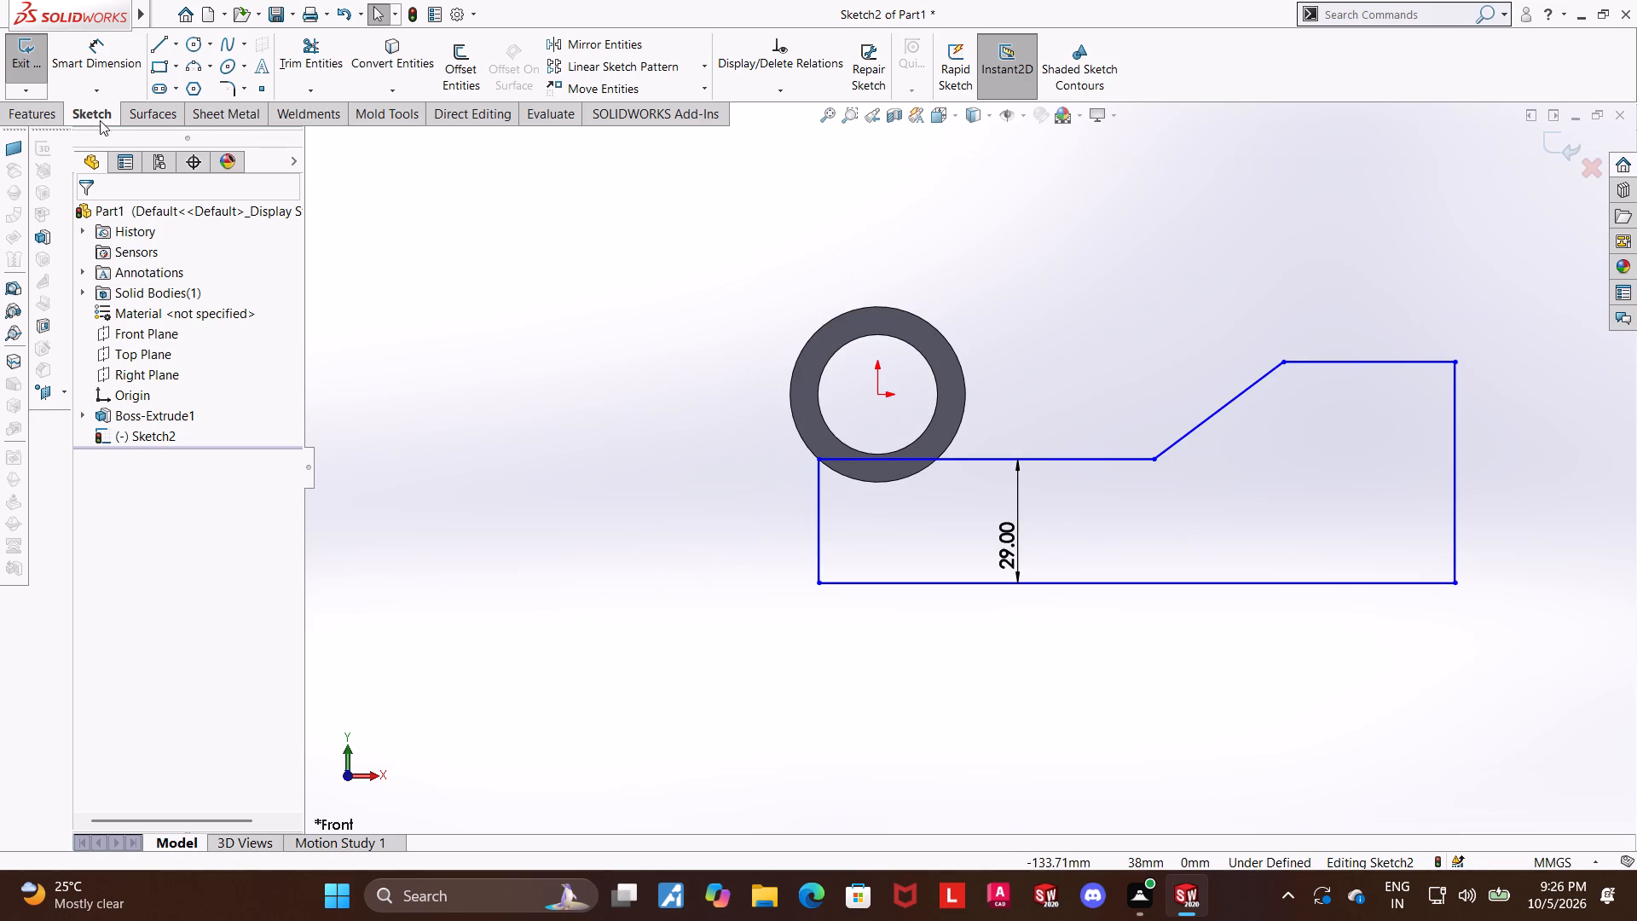
click(85, 59)
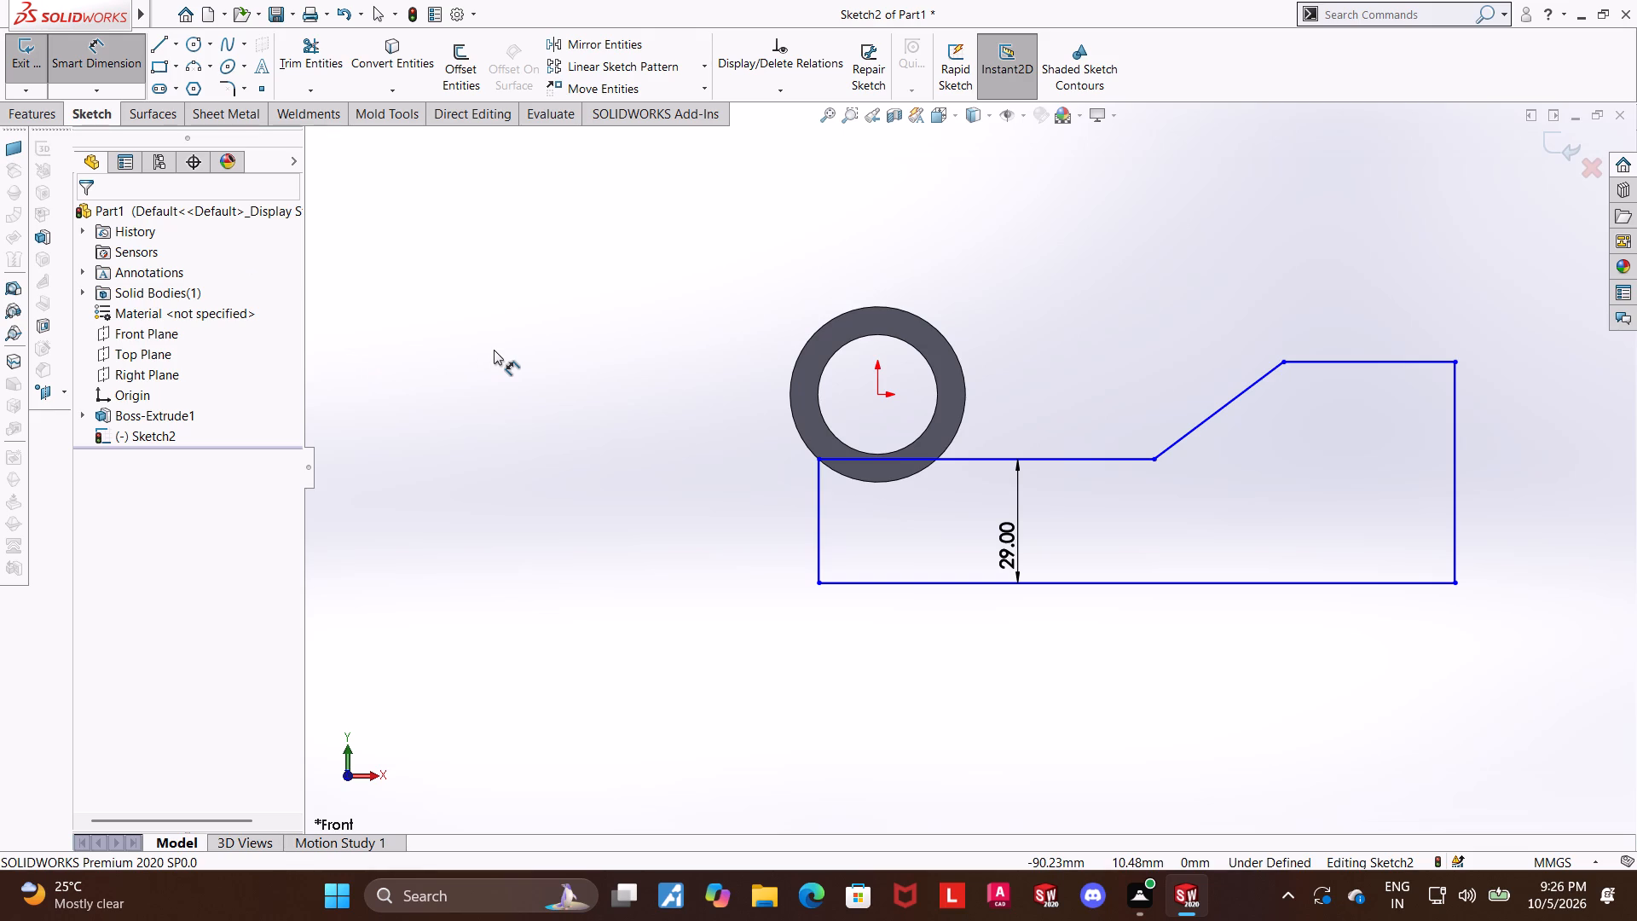
click(814, 513)
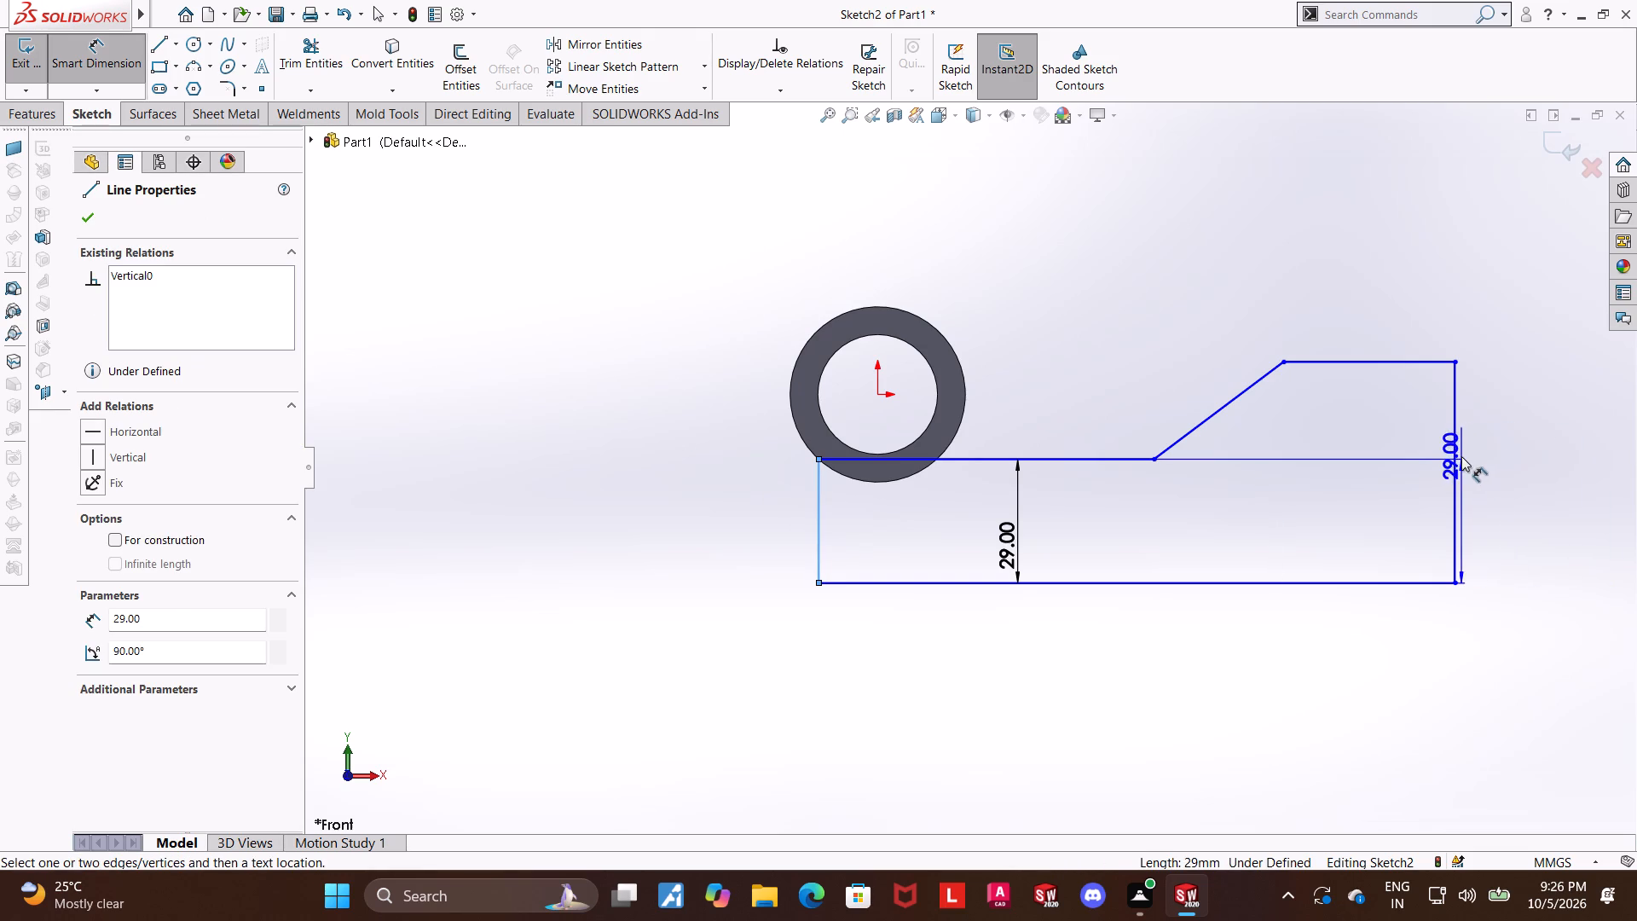
click(1455, 455)
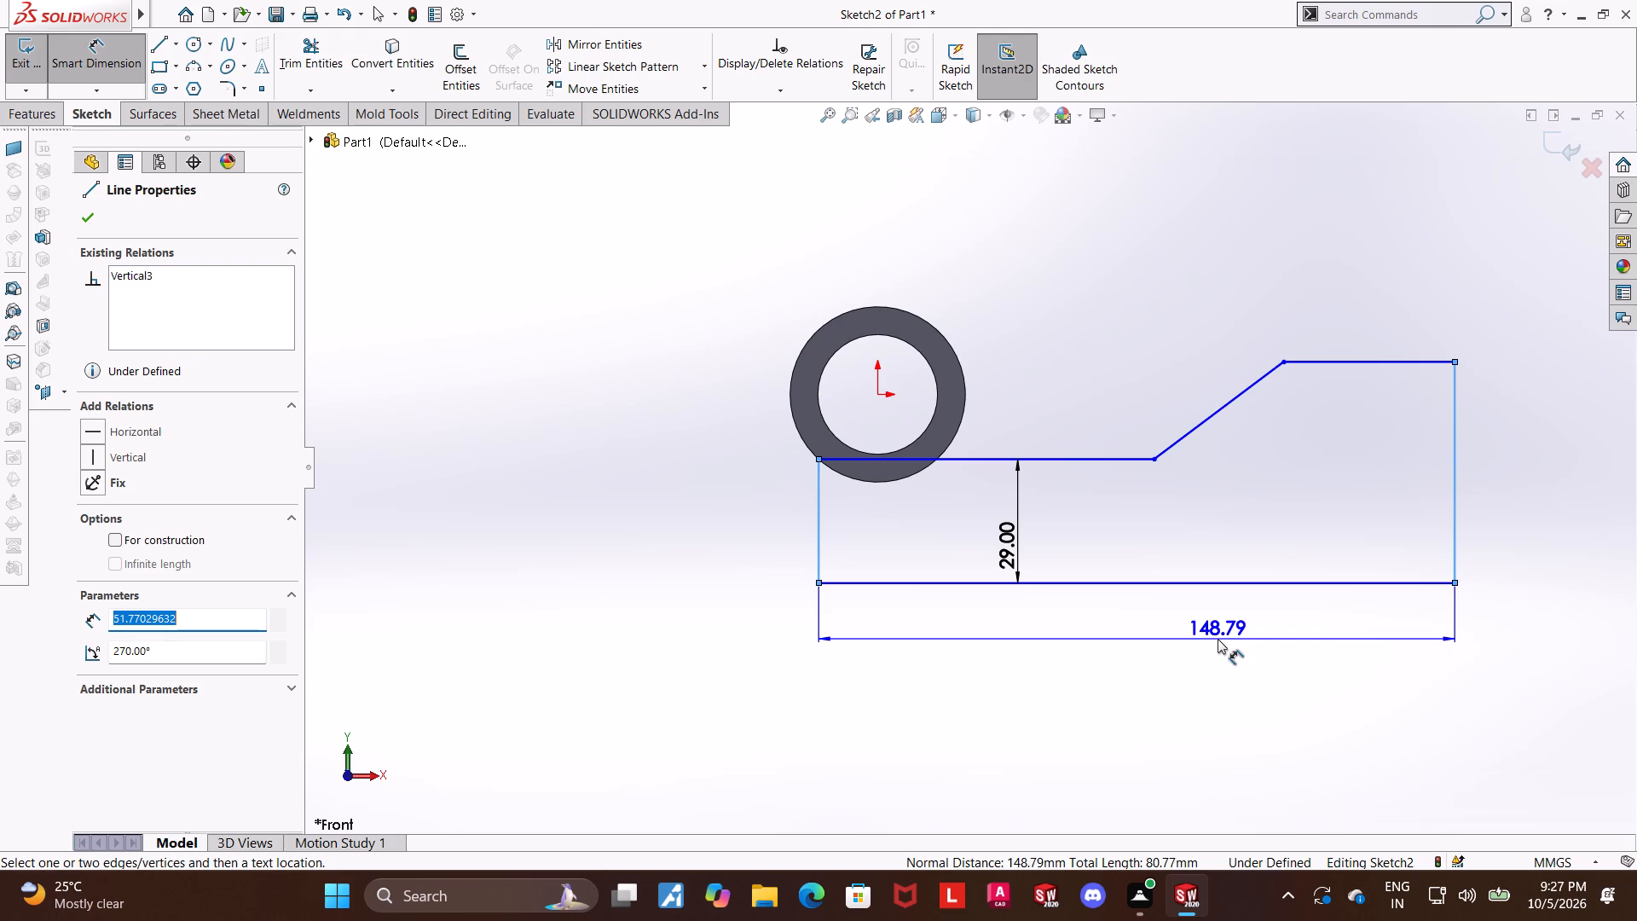
click(1218, 639)
text(121)
key(Return)
key(Escape)
key(Escape)
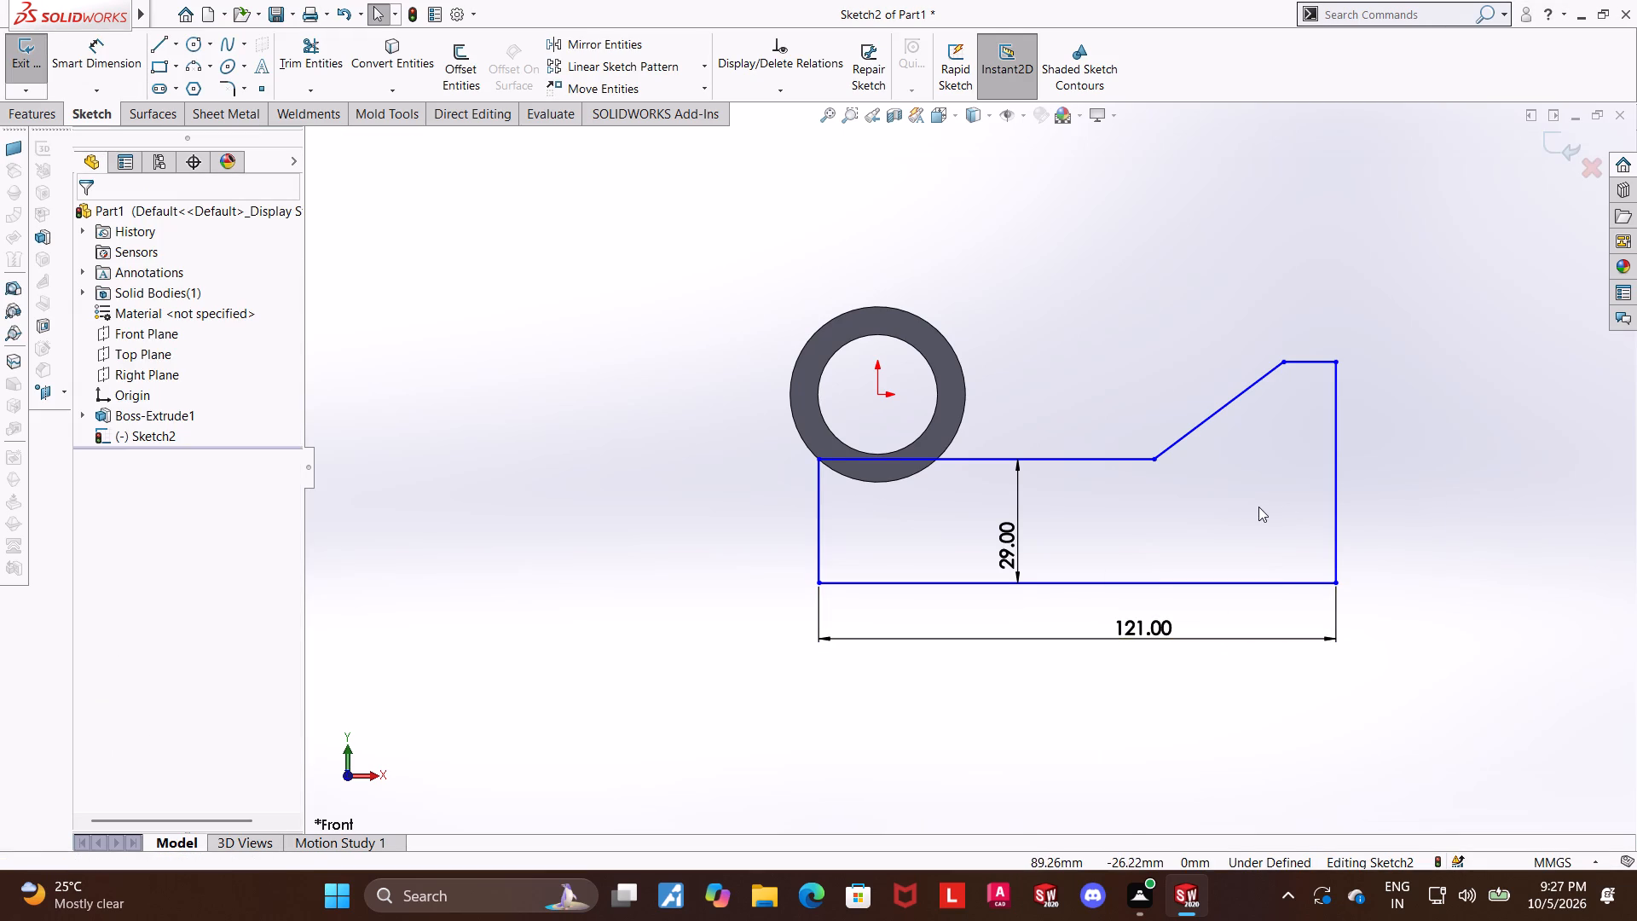
Dimension the length of the profile's raised top edge as 41 mm.
scroll(1253, 479, down, 1)
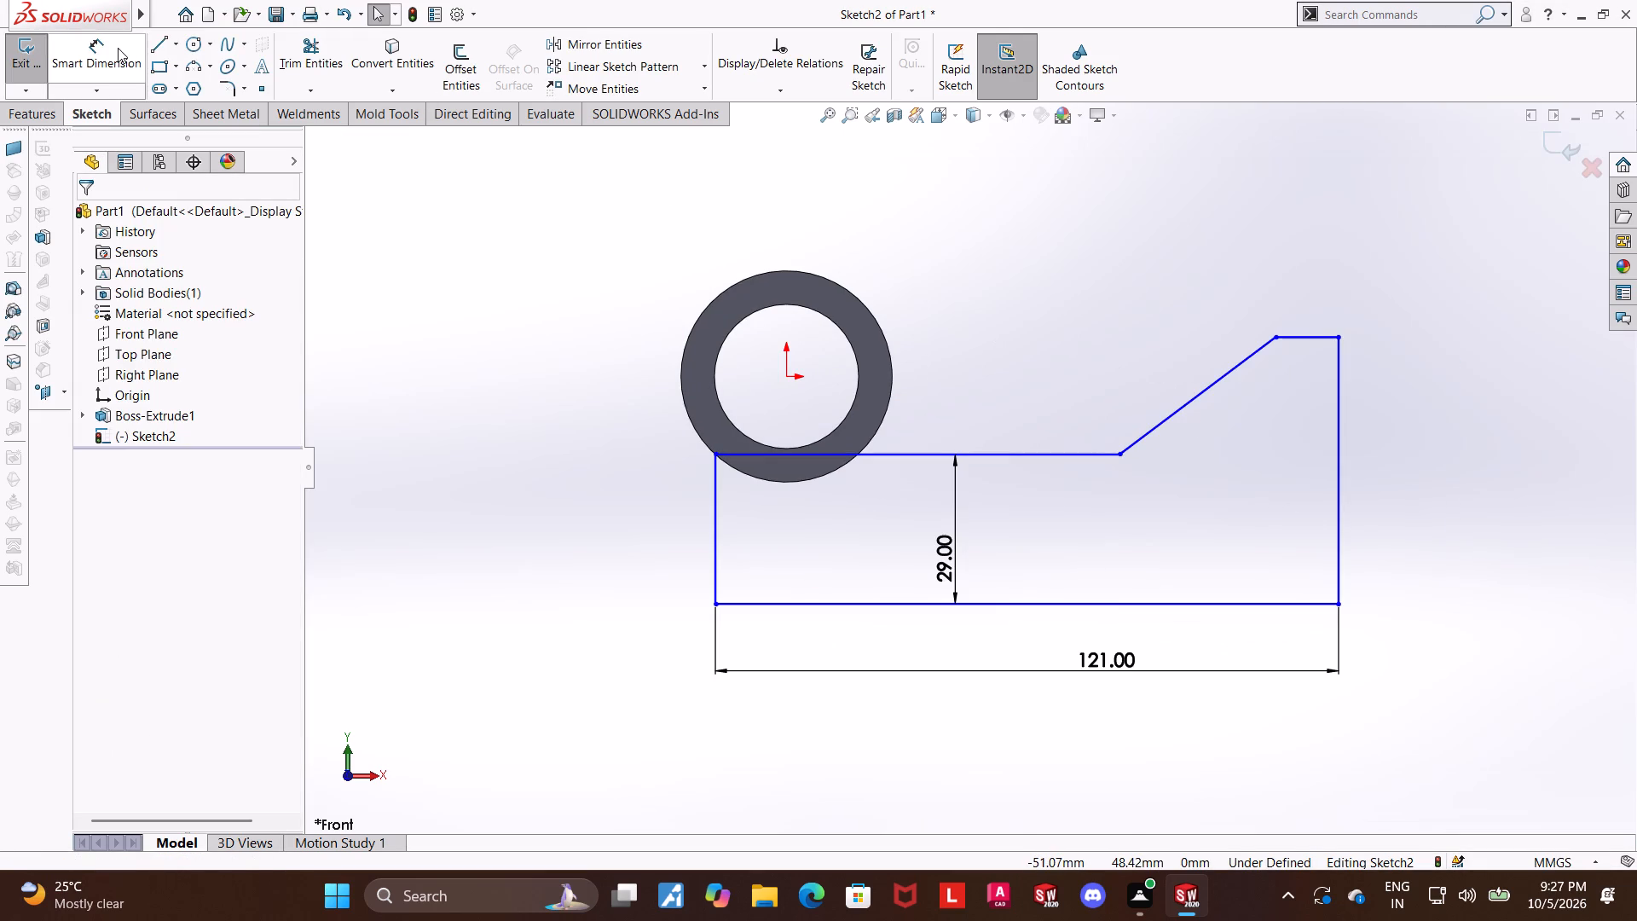
click(118, 48)
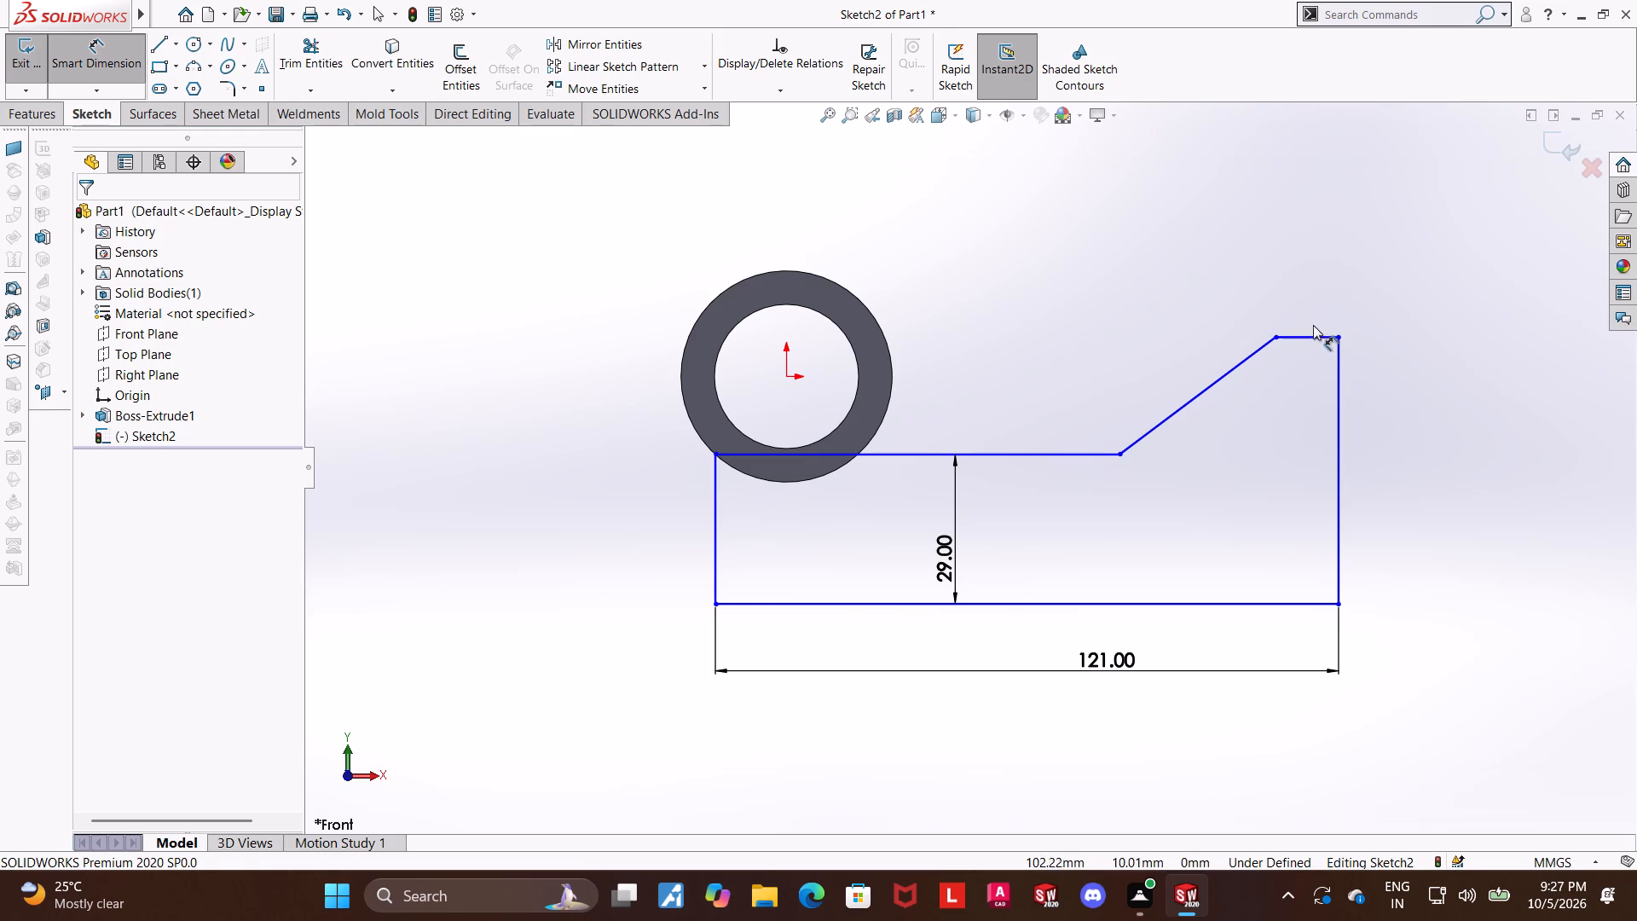
click(1312, 336)
click(1313, 308)
text(41)
key(Return)
key(Escape)
key(Escape)
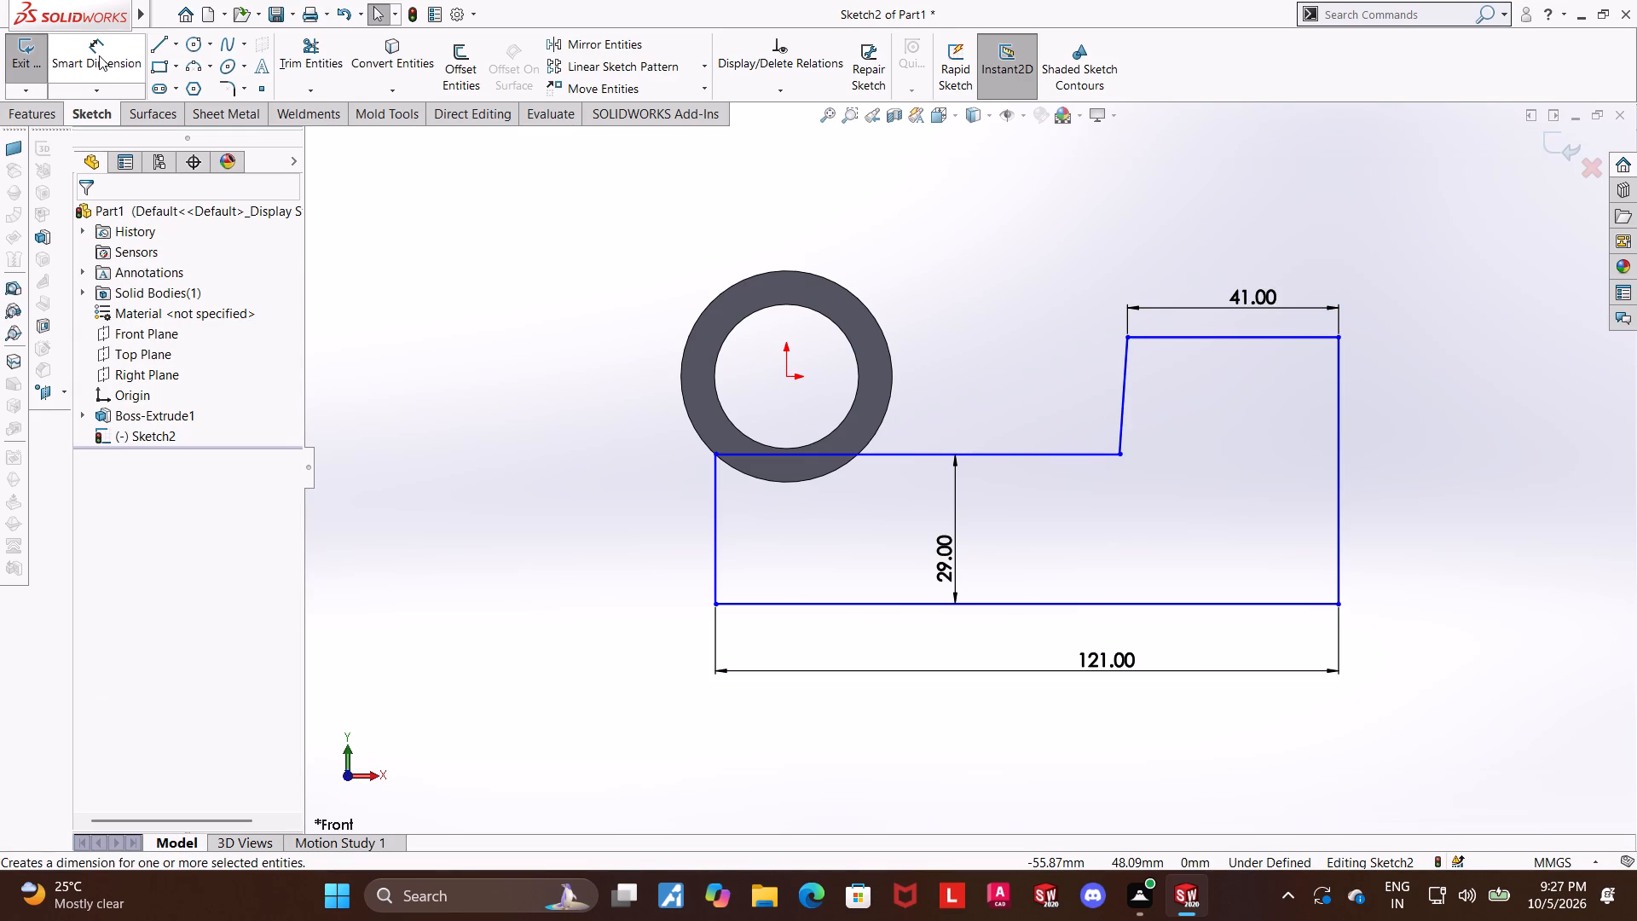
Sketch a vertical centerline about 38 mm long downward from the raised top edge, inside the profile.
click(176, 47)
click(183, 86)
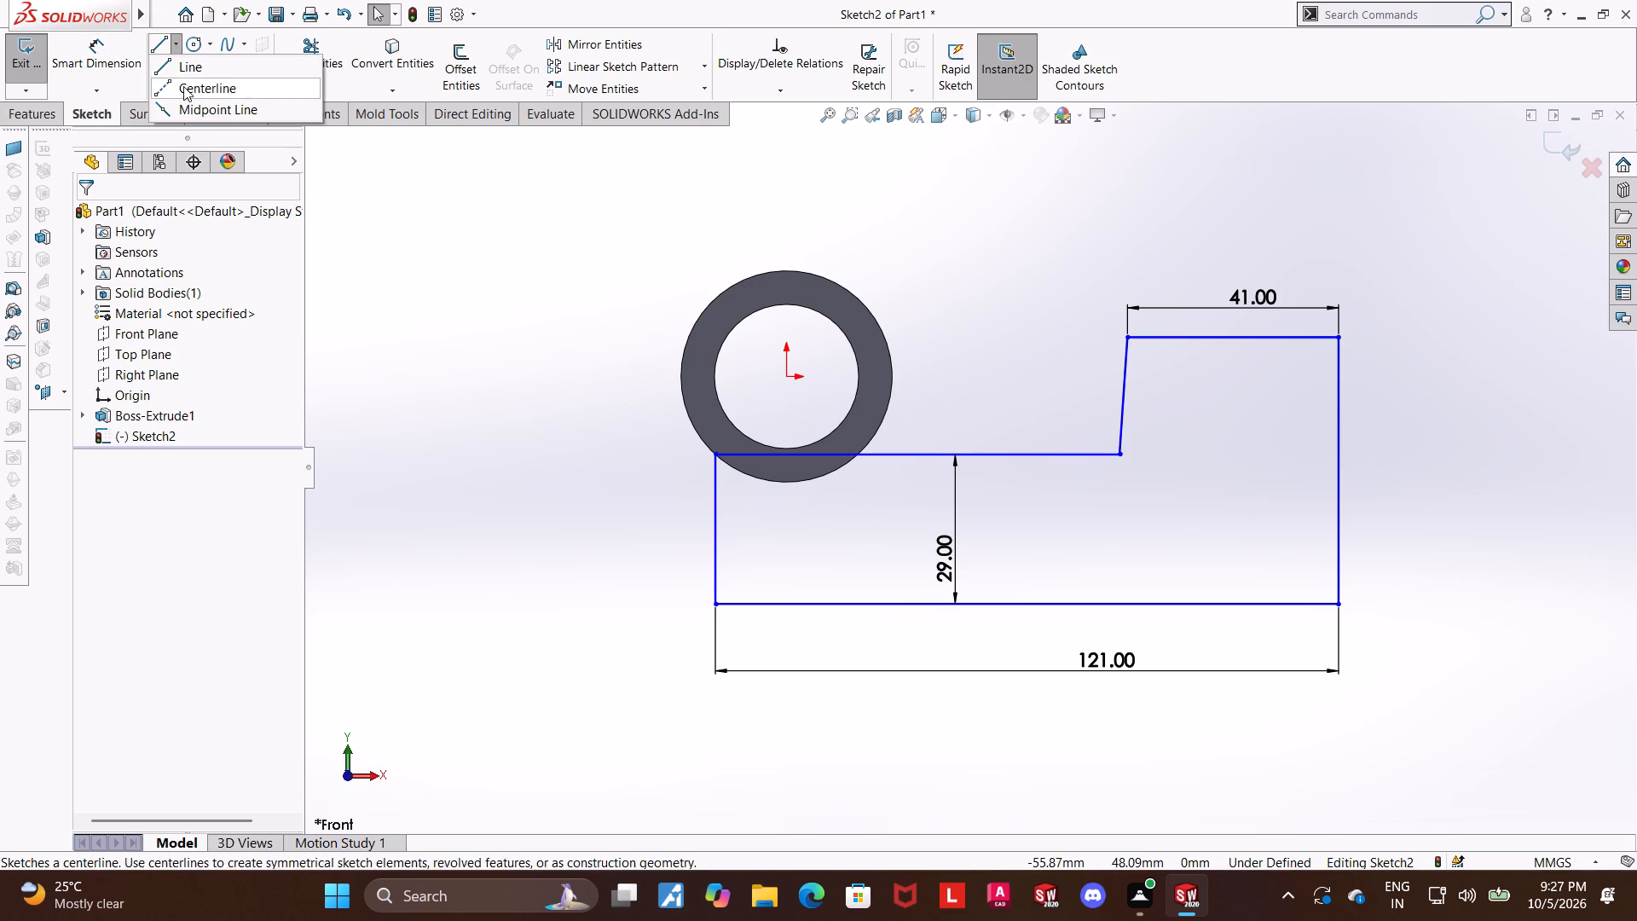
click(1212, 340)
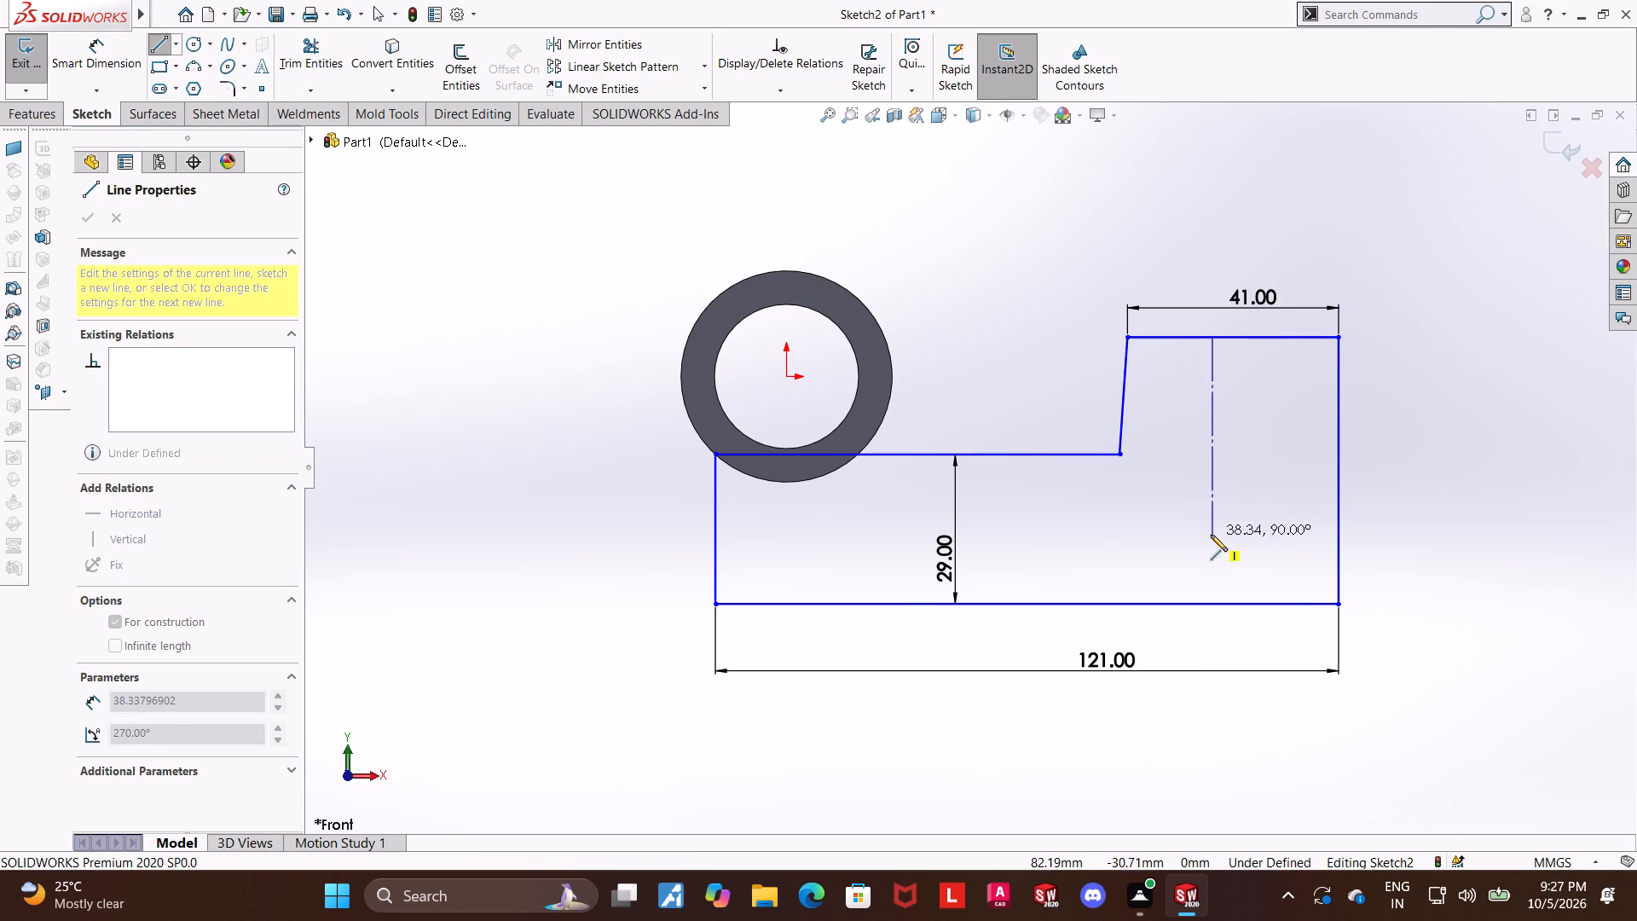
click(1215, 536)
key(Escape)
key(Escape)
key(Escape)
Dimension the horizontal distance from the upper corner of the sloped line to the centerline as 12 mm.
click(127, 42)
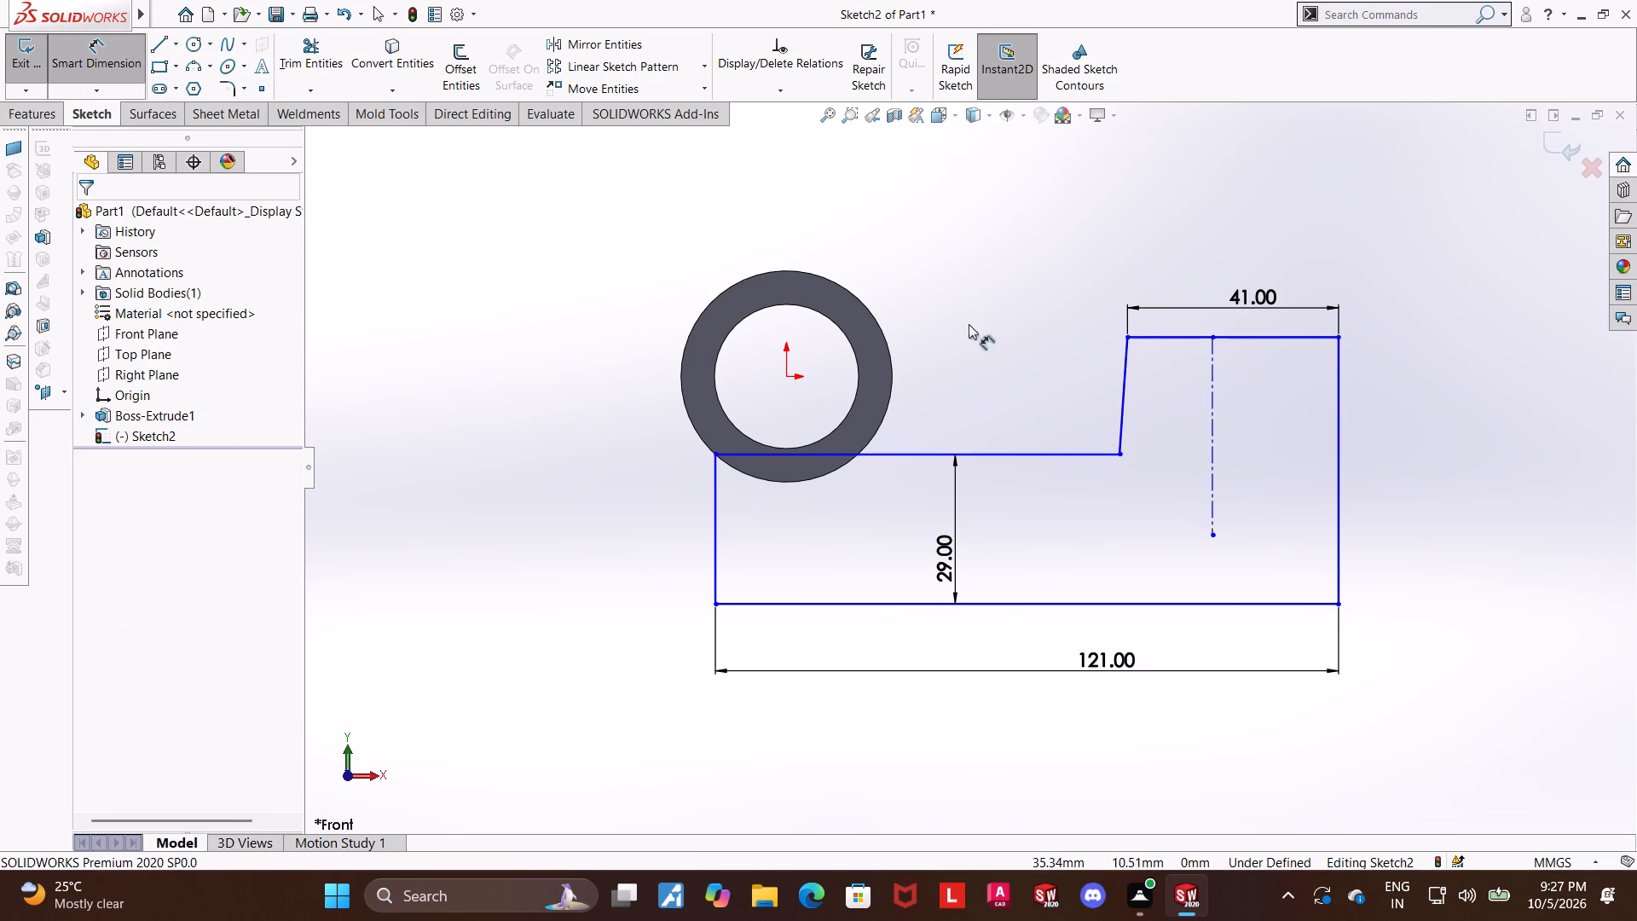
click(1123, 337)
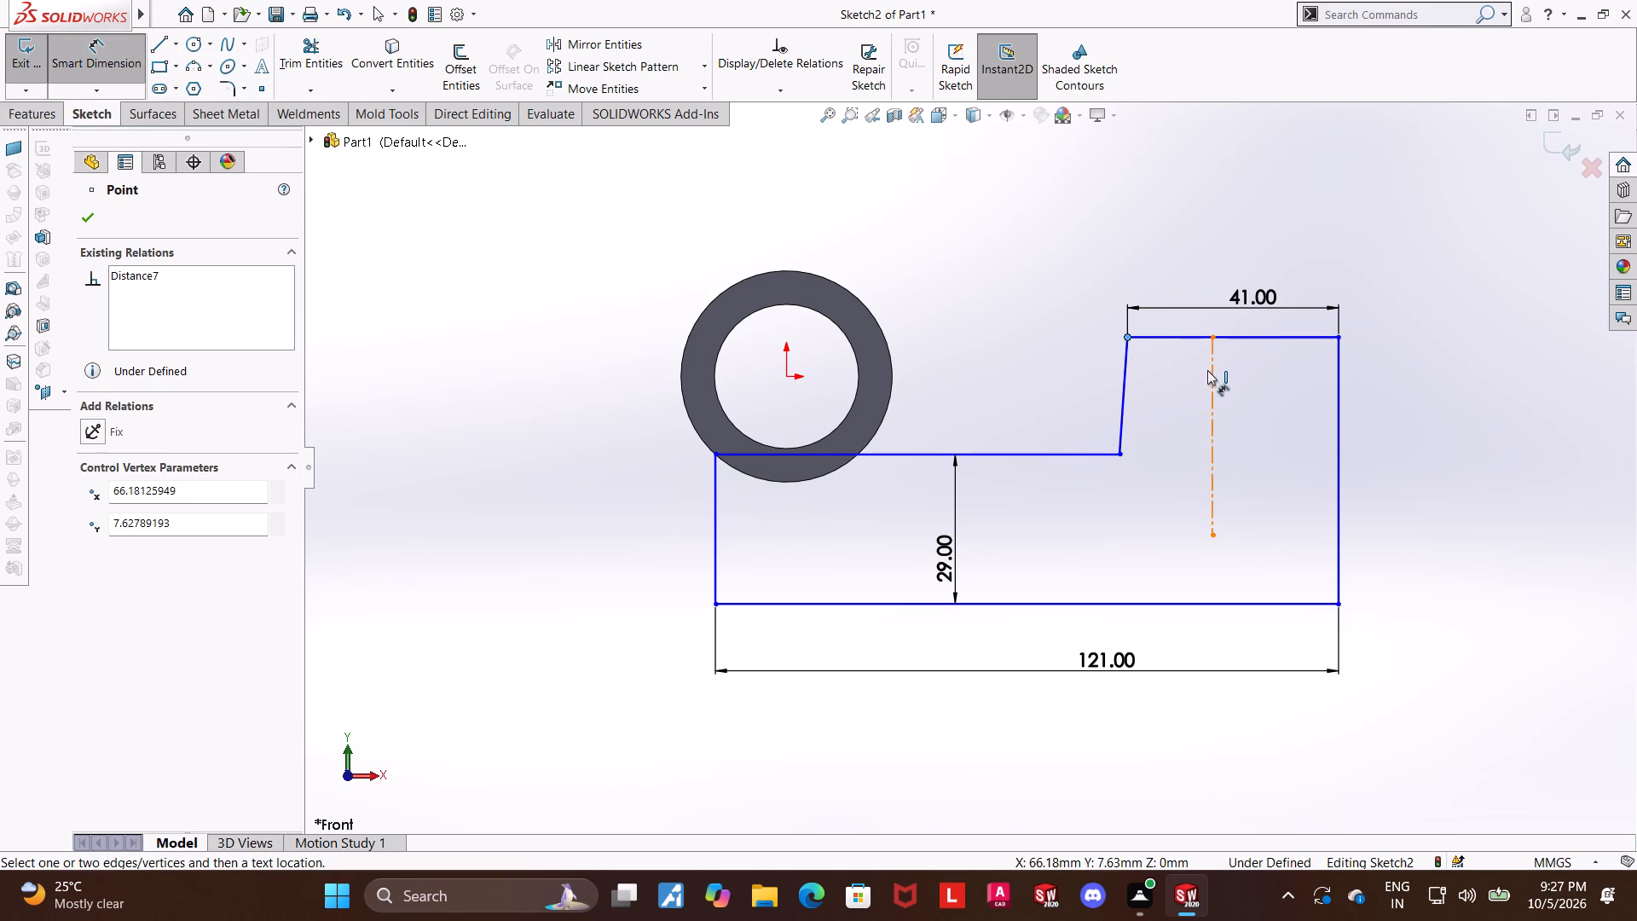
click(1212, 370)
click(1189, 259)
text(12)
key(Return)
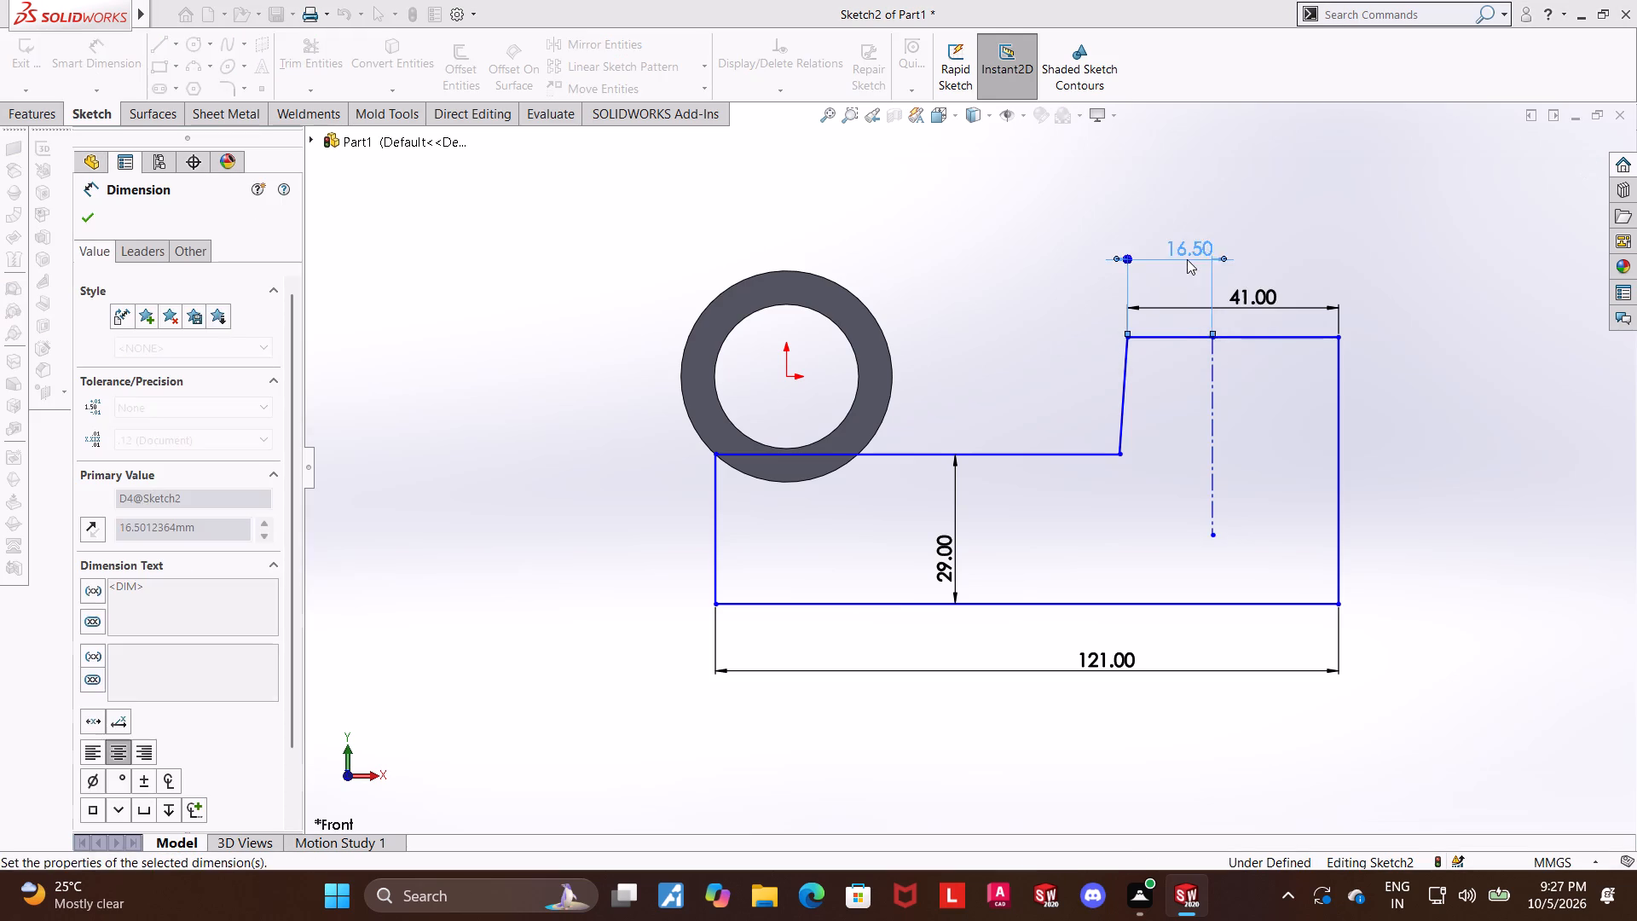
key(Escape)
key(Escape)
Dimension the angle between the profile's sloped line and the vertical centerline as 30 degrees.
click(110, 60)
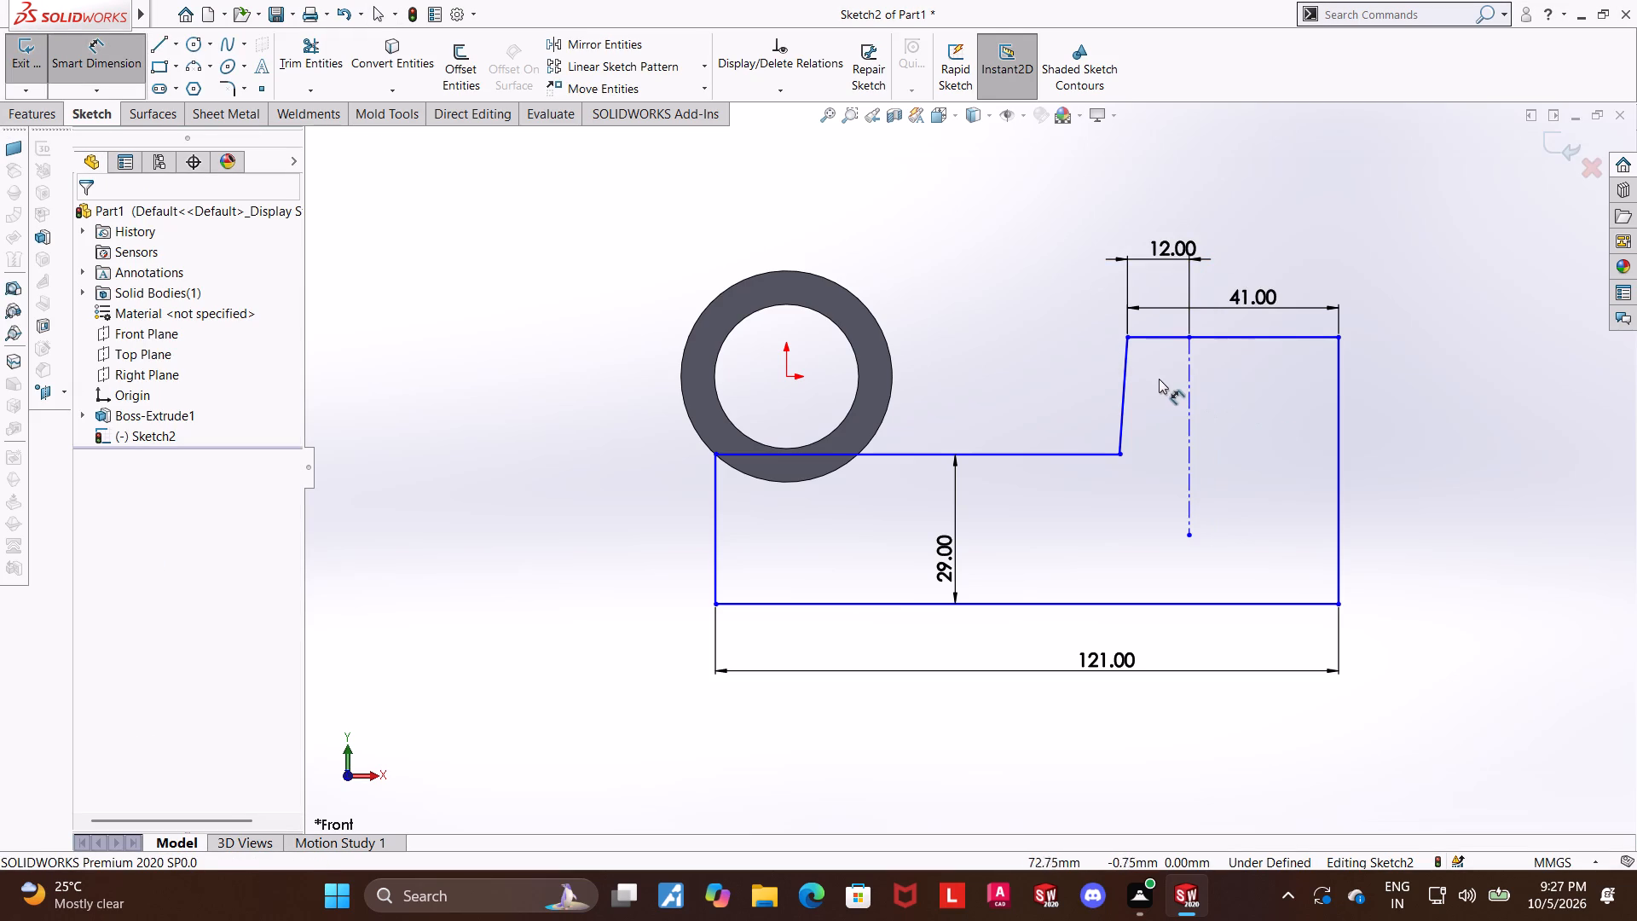
click(1123, 368)
click(1189, 393)
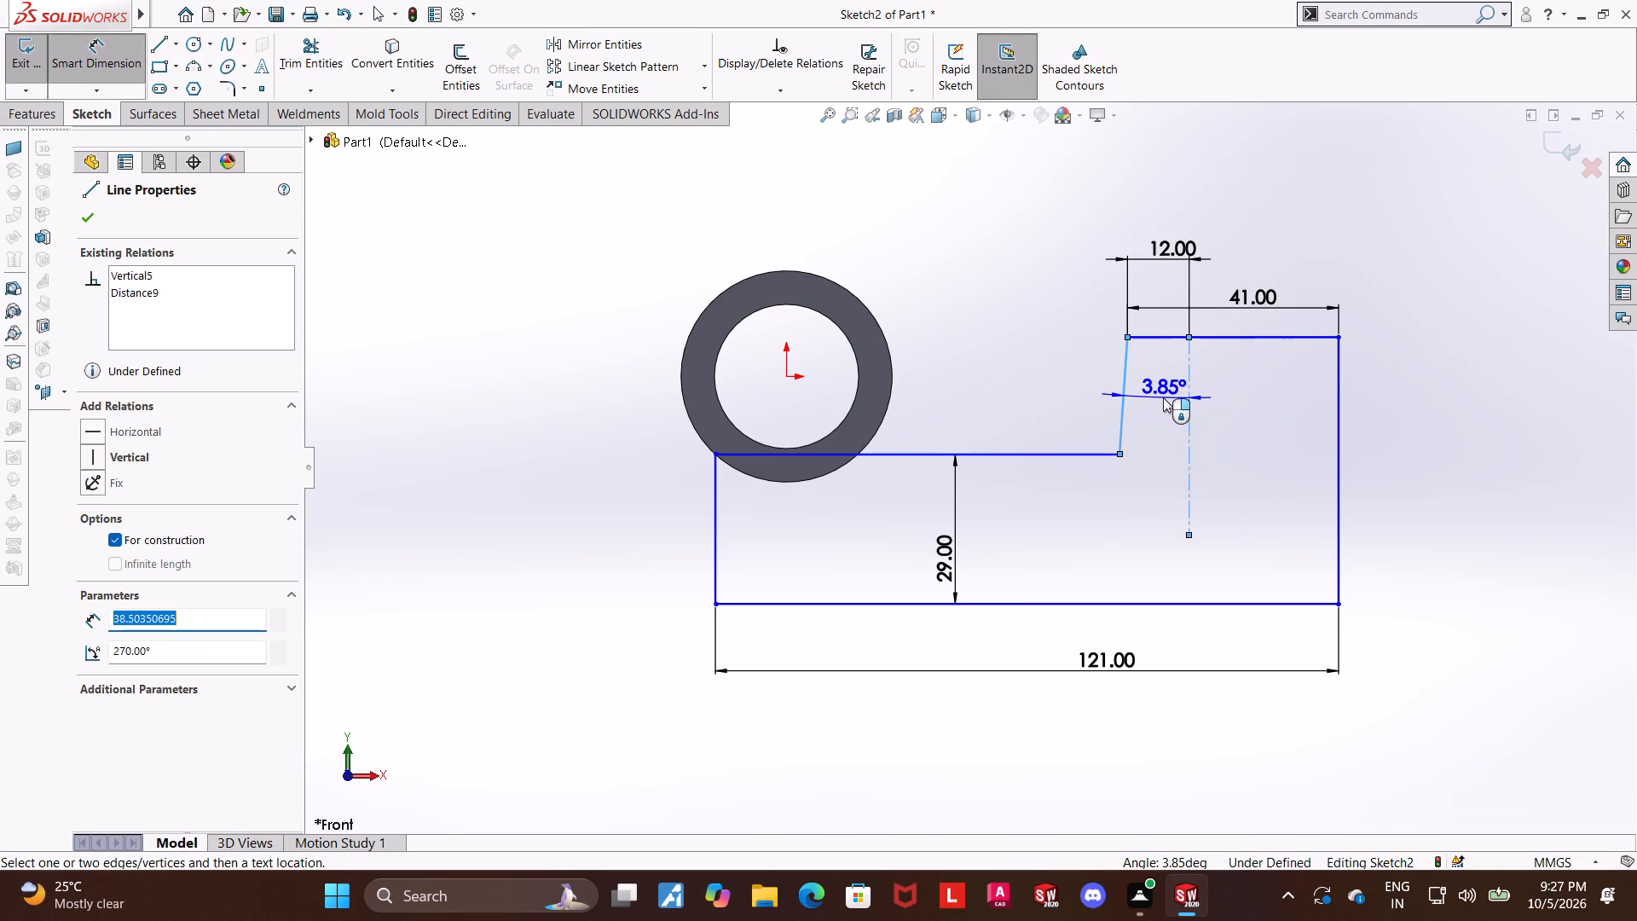
click(1162, 398)
text(30)
key(Return)
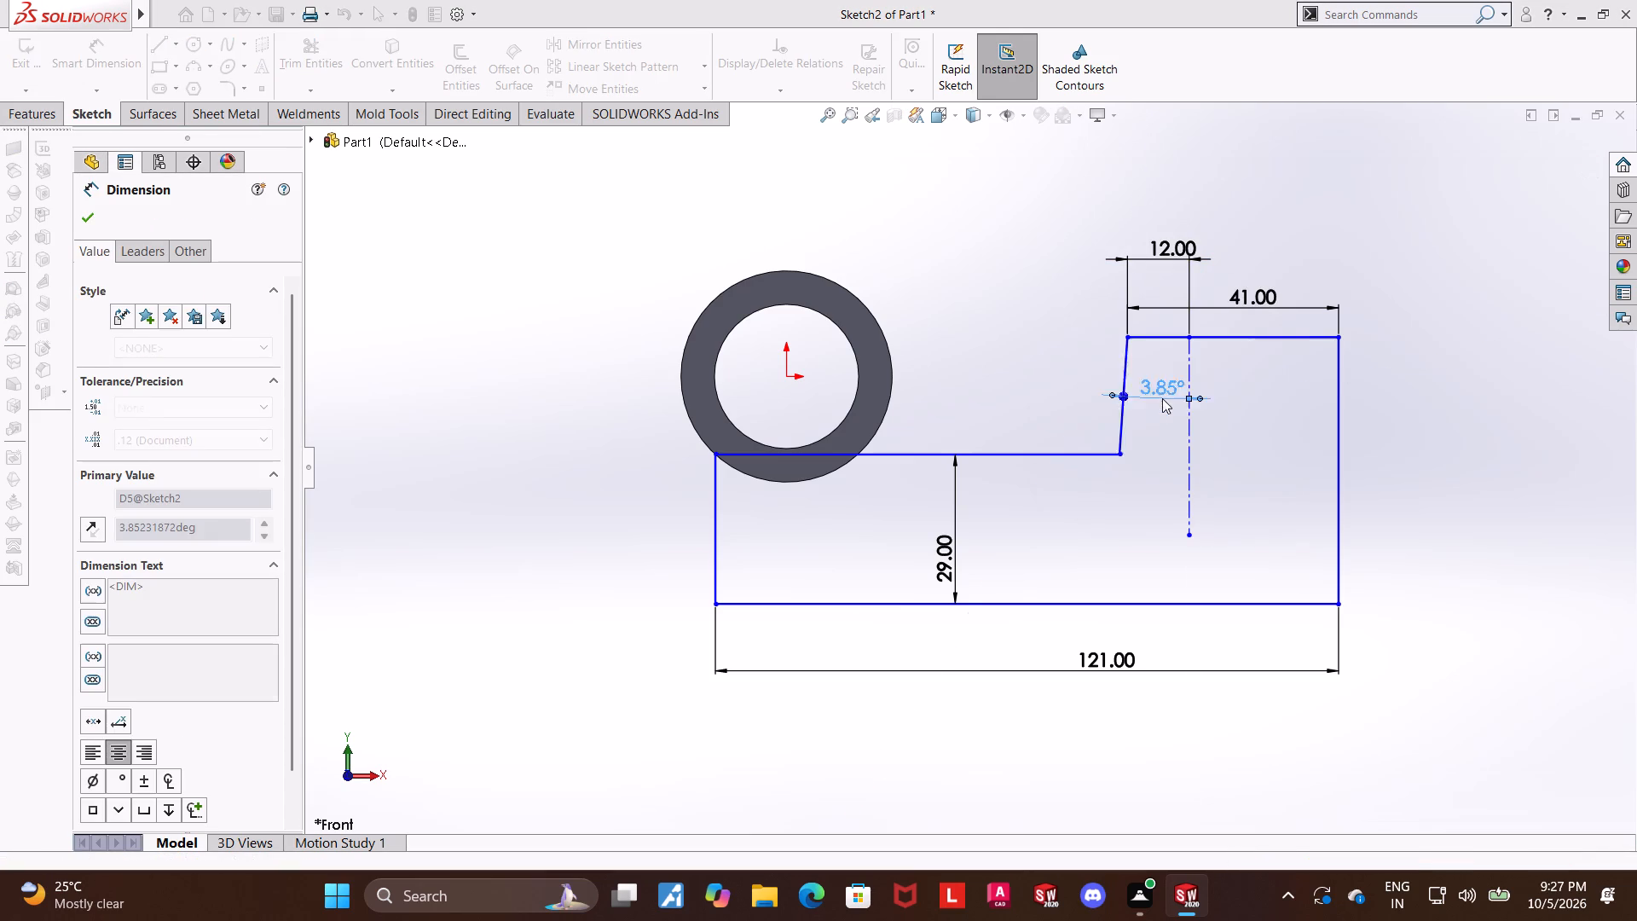
key(Escape)
key(Escape)
scroll(1220, 393, up, 2)
key(Escape)
key(Escape)
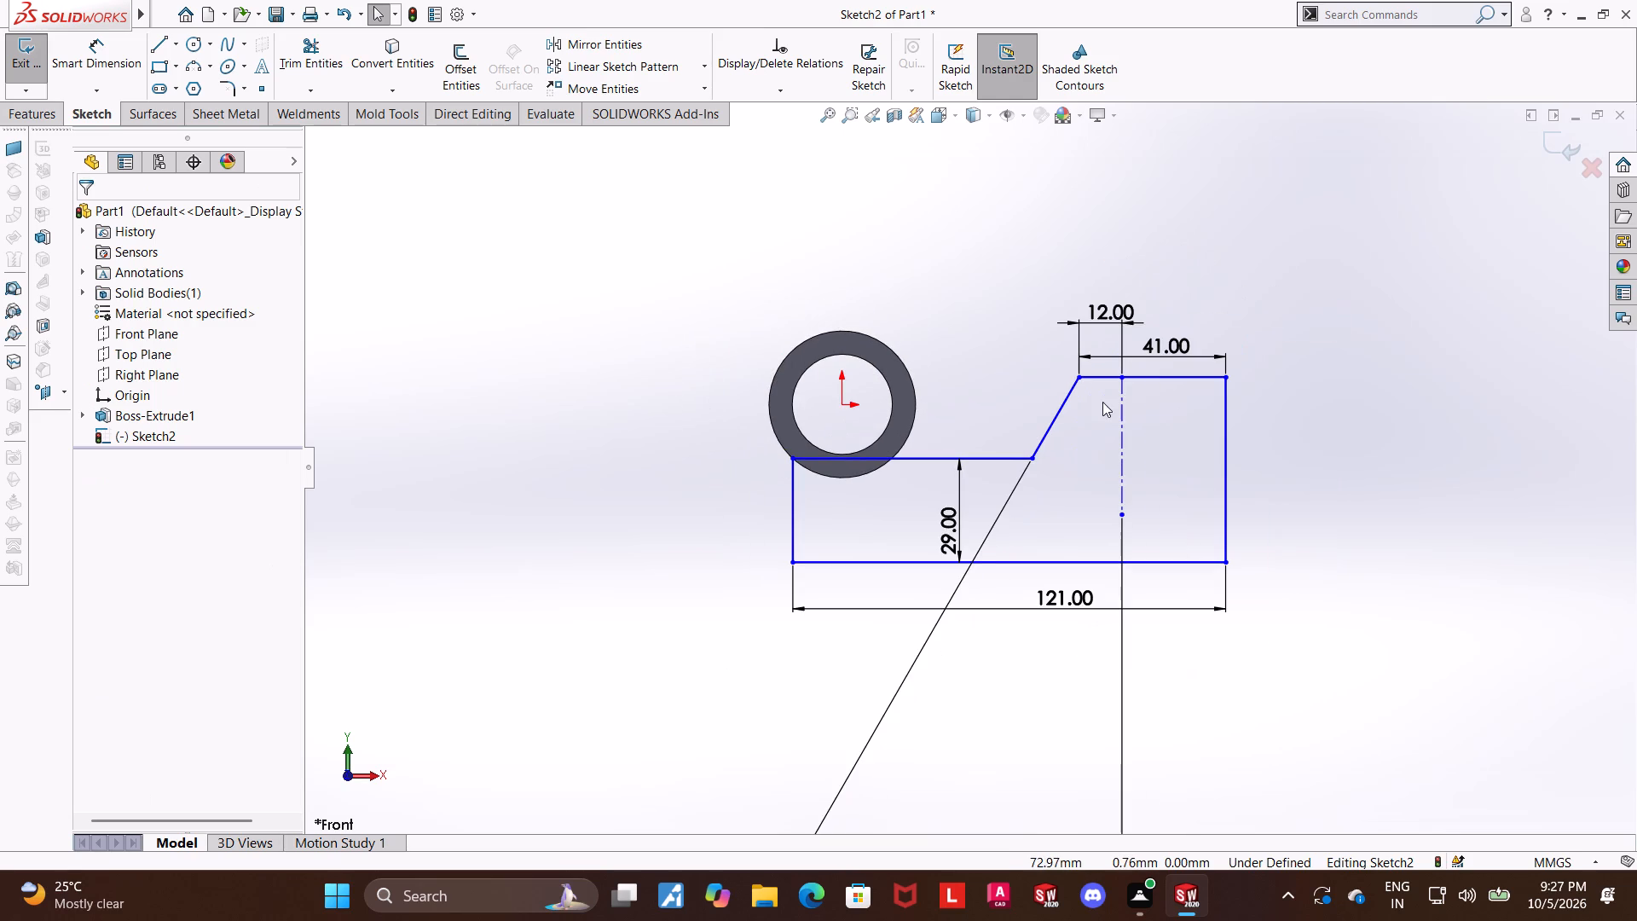
key(Escape)
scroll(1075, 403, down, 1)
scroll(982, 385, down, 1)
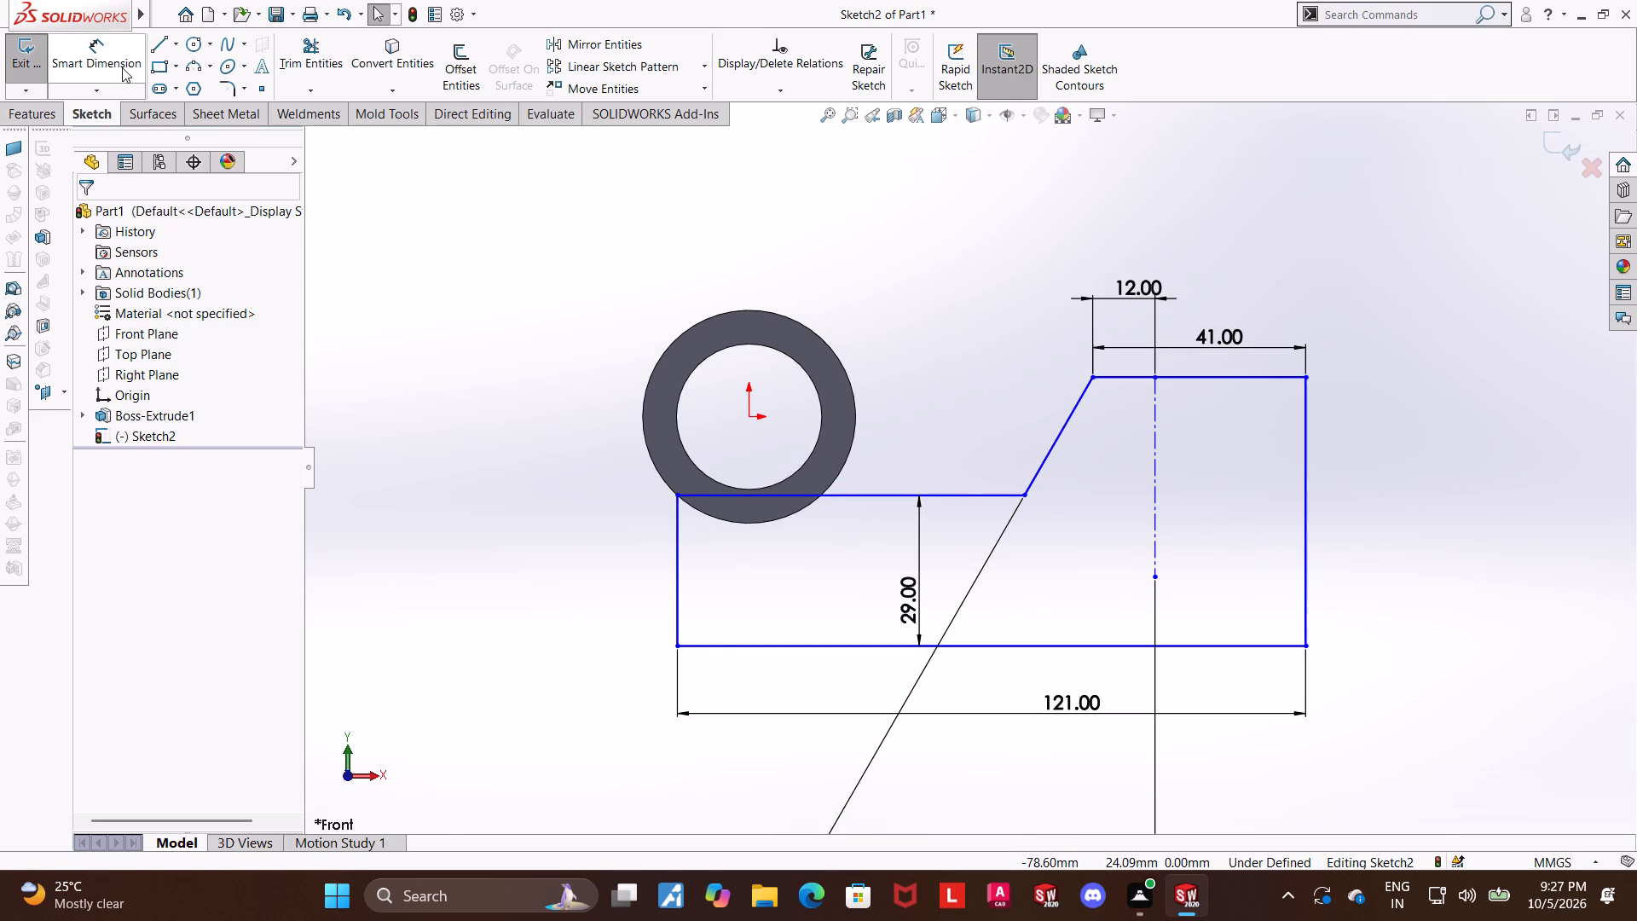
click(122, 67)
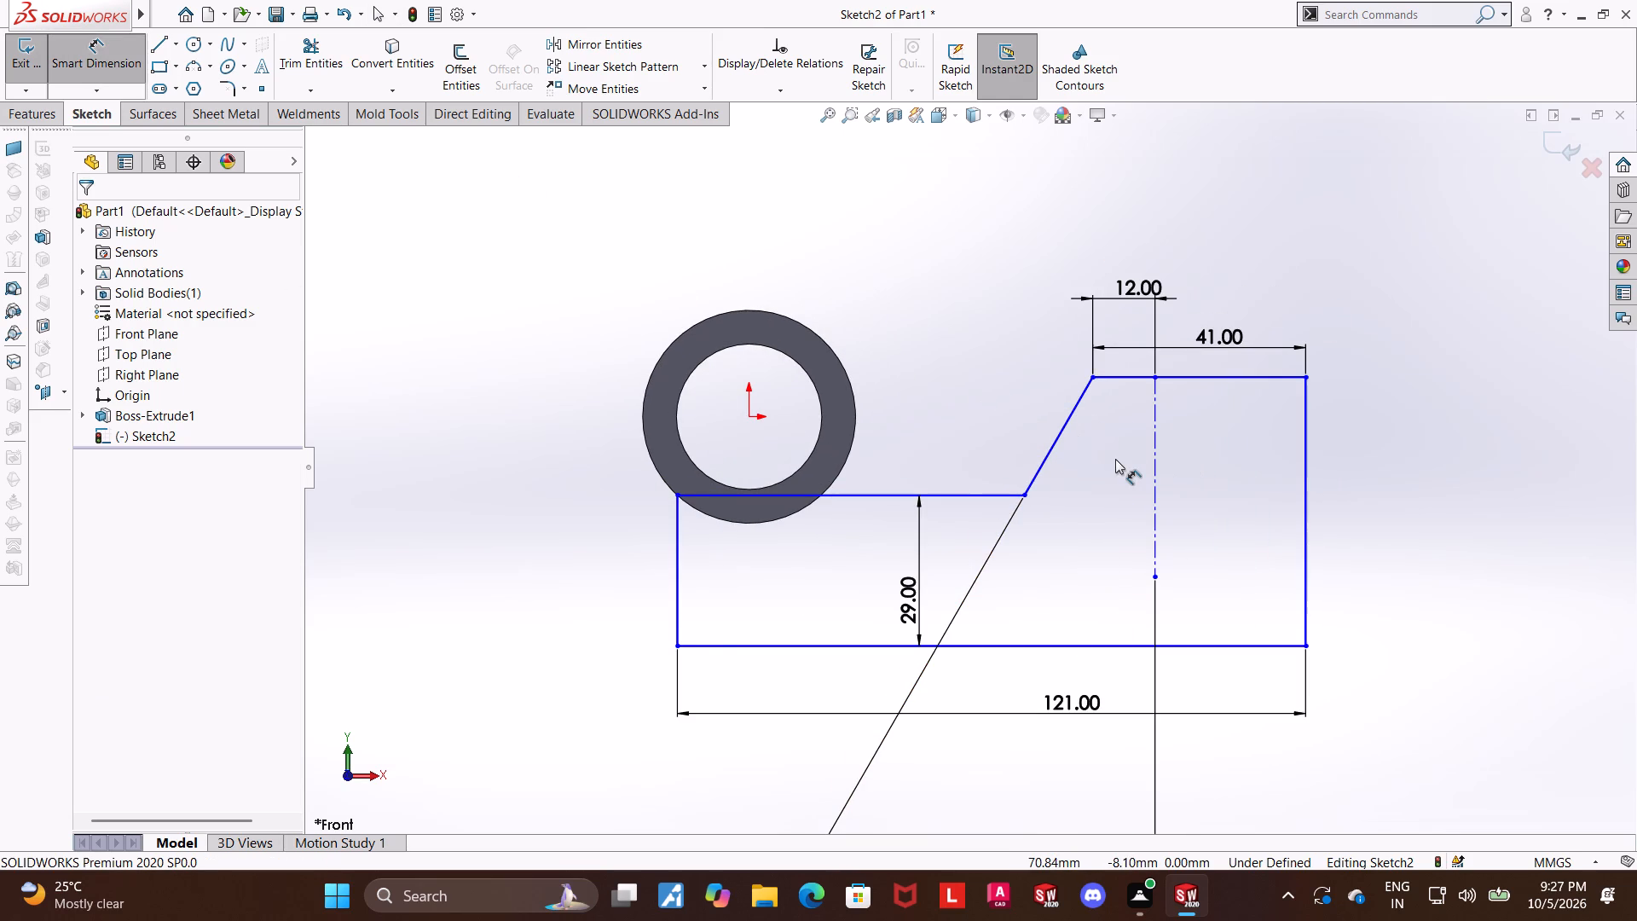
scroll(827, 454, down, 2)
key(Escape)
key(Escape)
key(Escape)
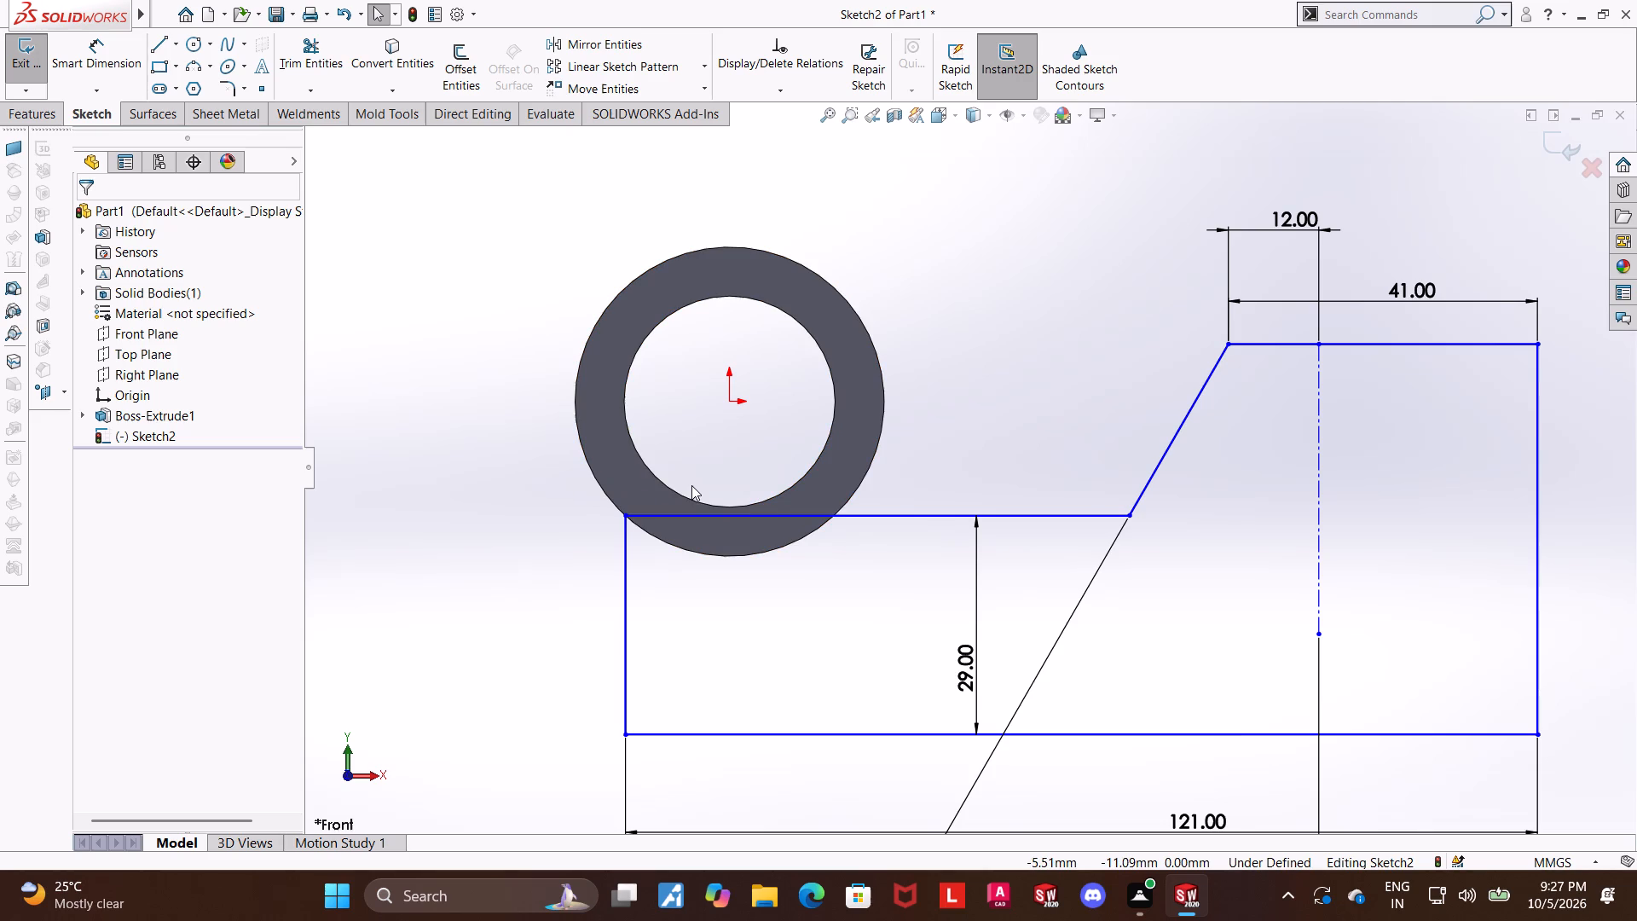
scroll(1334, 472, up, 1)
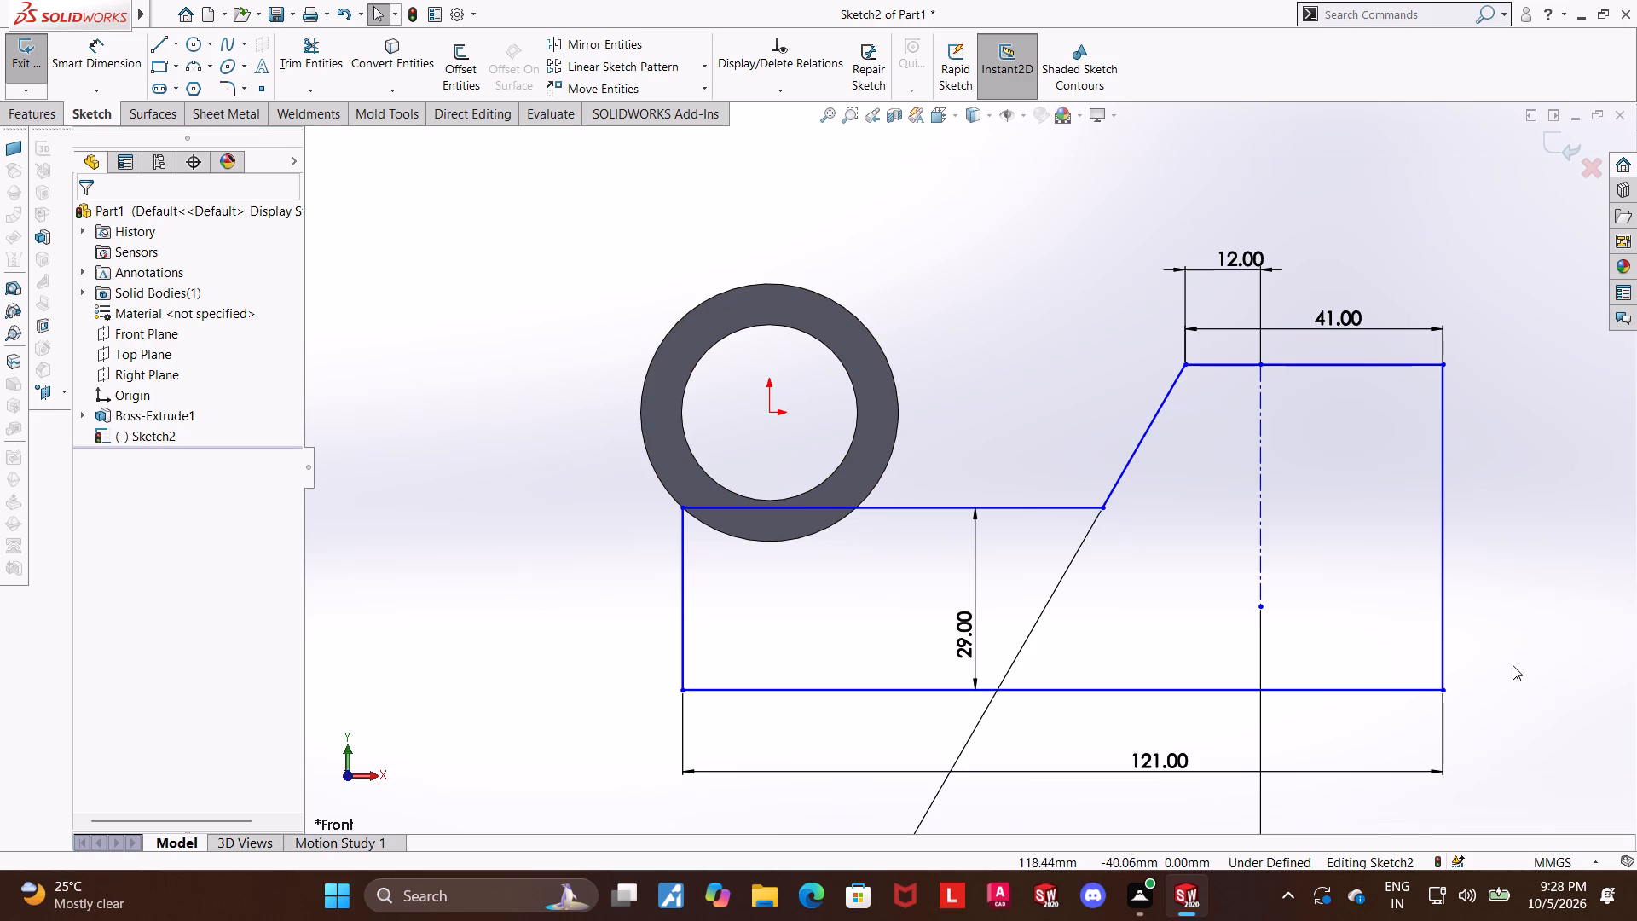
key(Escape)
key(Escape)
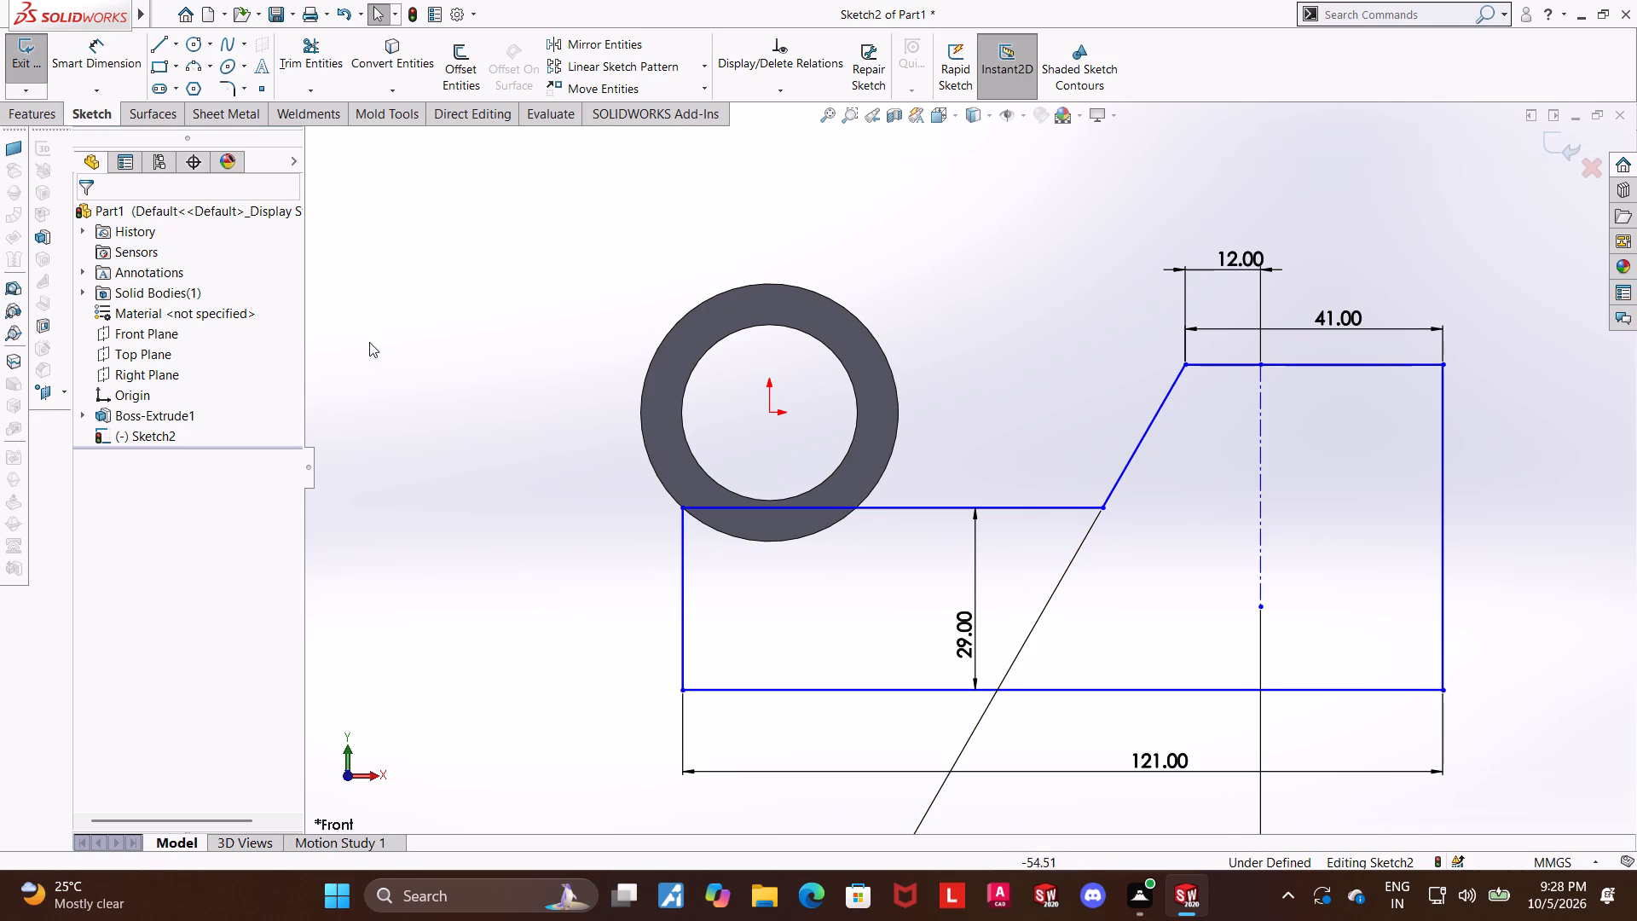
Dimension the vertical distance from the origin to the profile's lower top edge, keeping its current value.
click(56, 45)
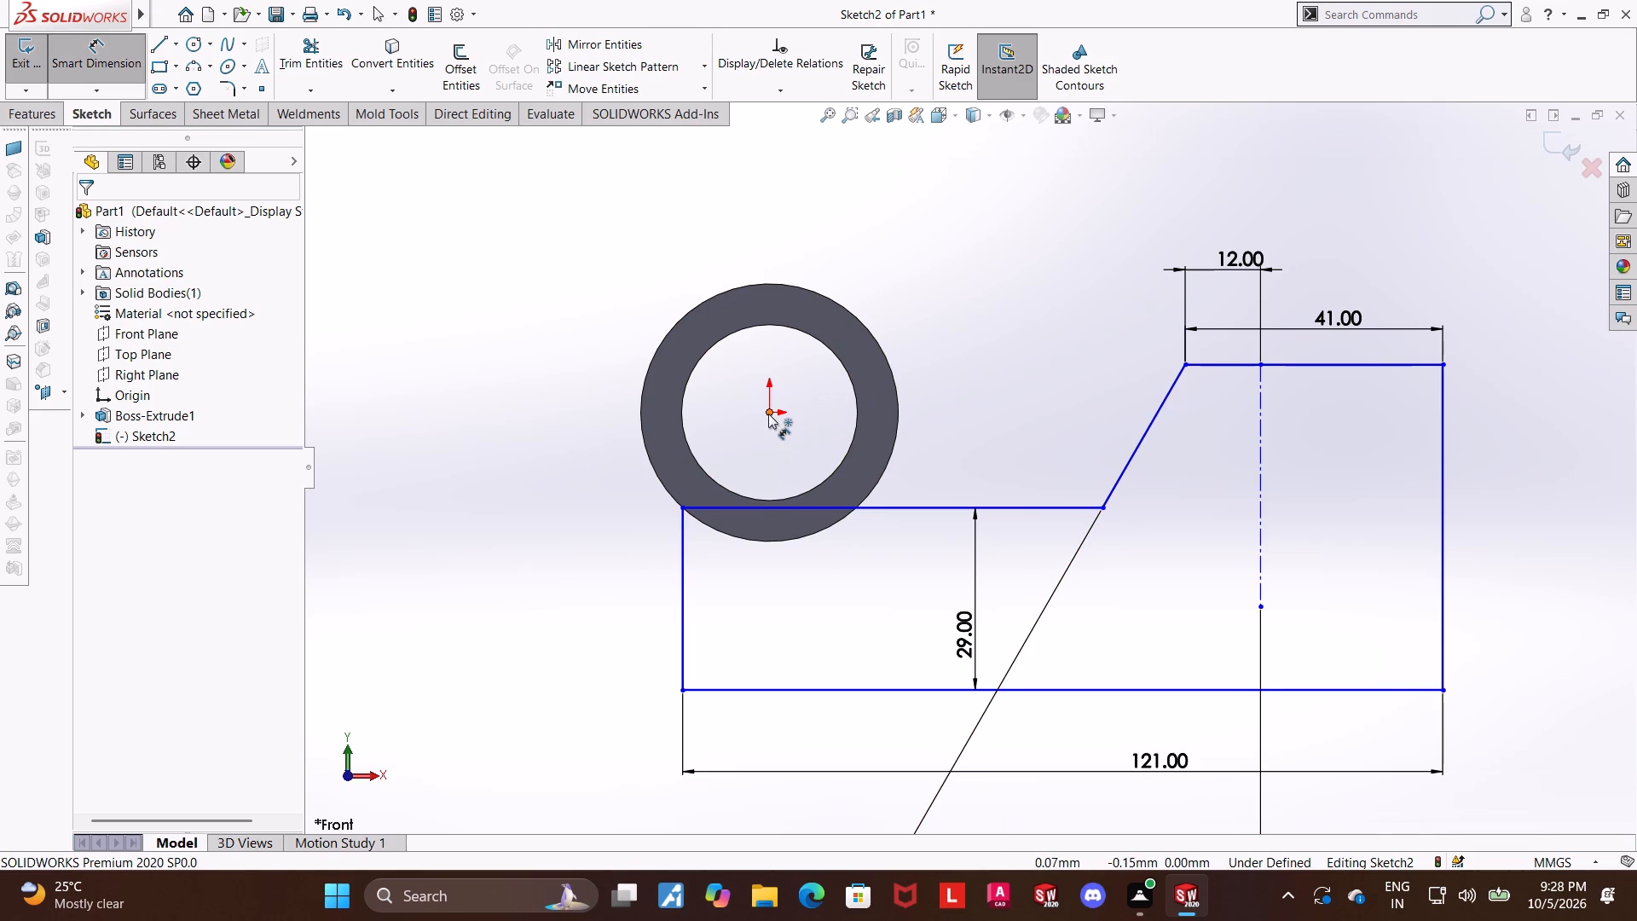
click(768, 414)
click(756, 507)
click(635, 484)
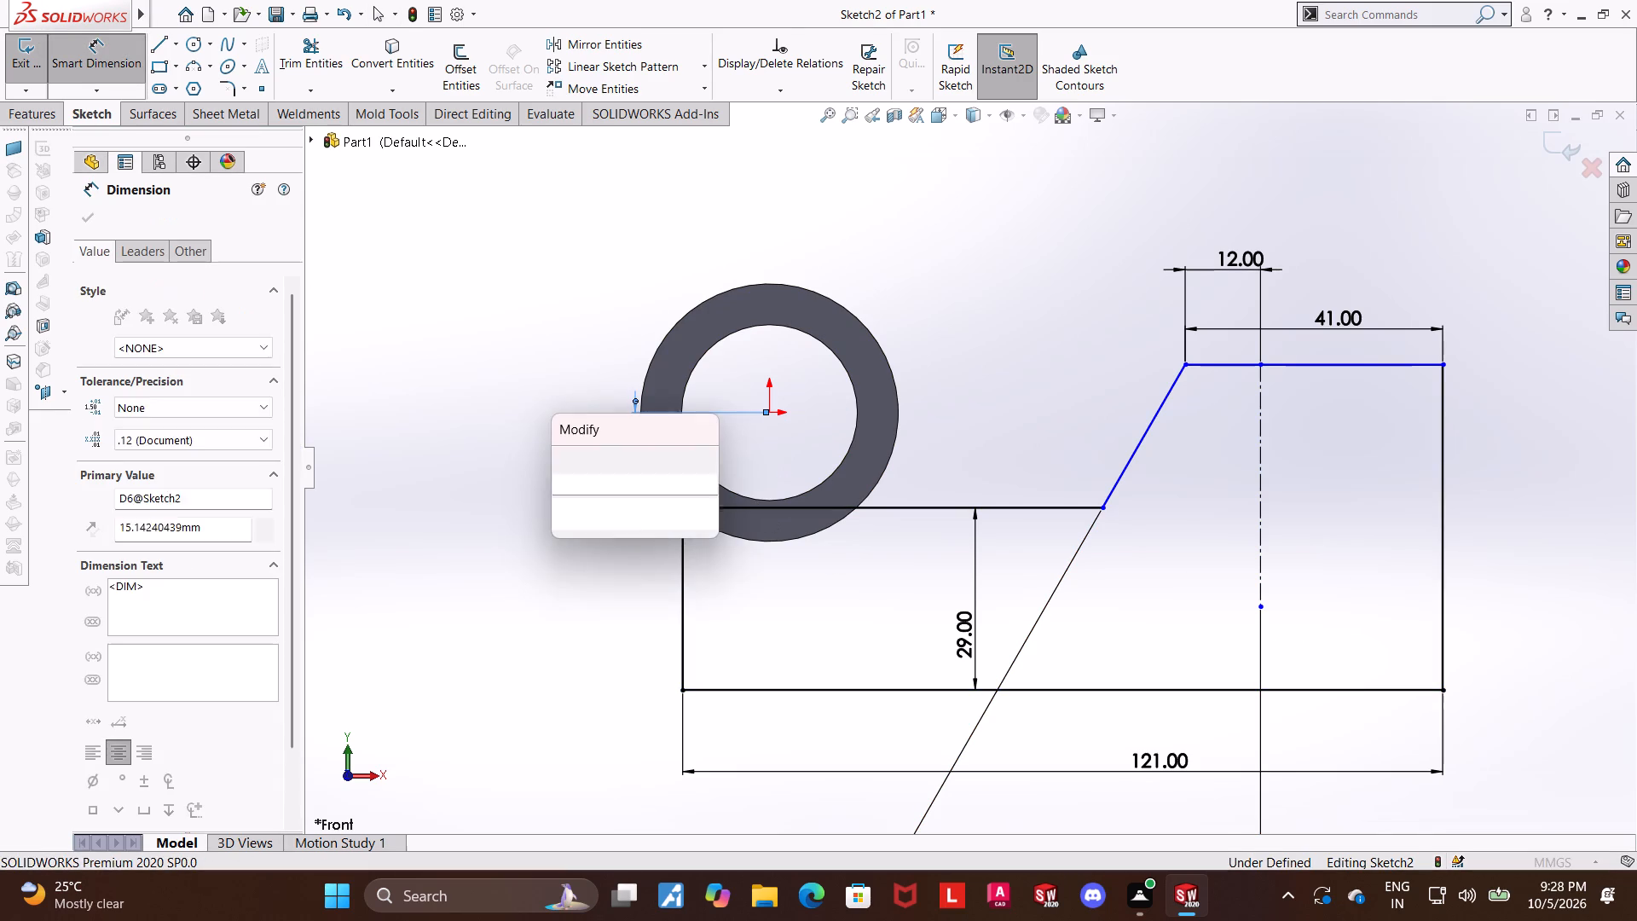
click(564, 467)
click(537, 330)
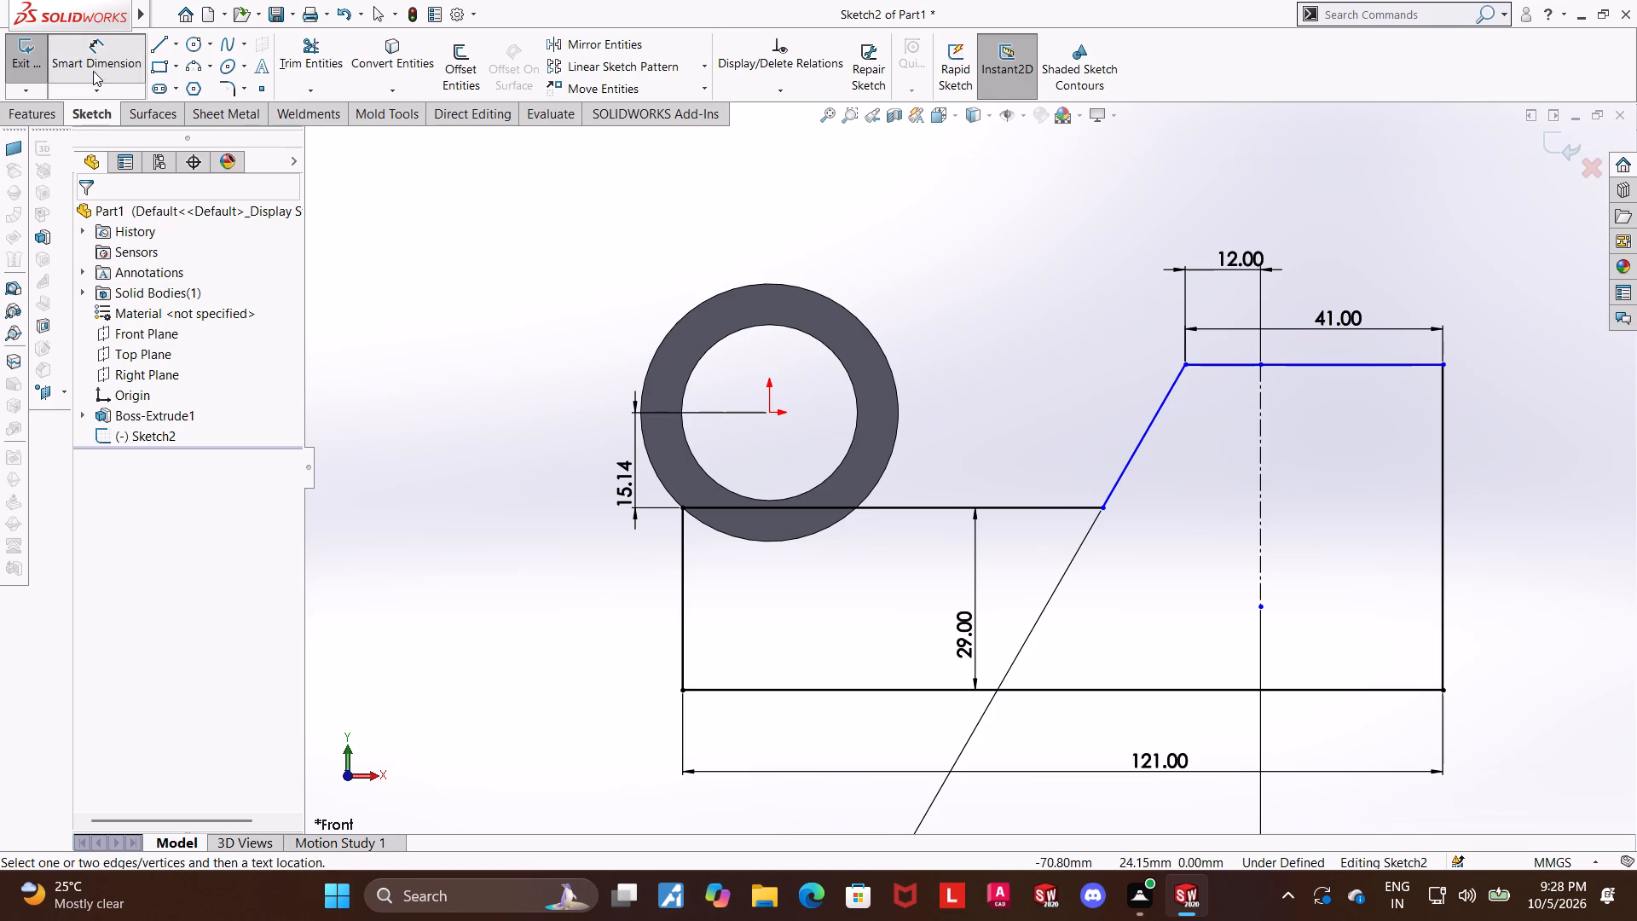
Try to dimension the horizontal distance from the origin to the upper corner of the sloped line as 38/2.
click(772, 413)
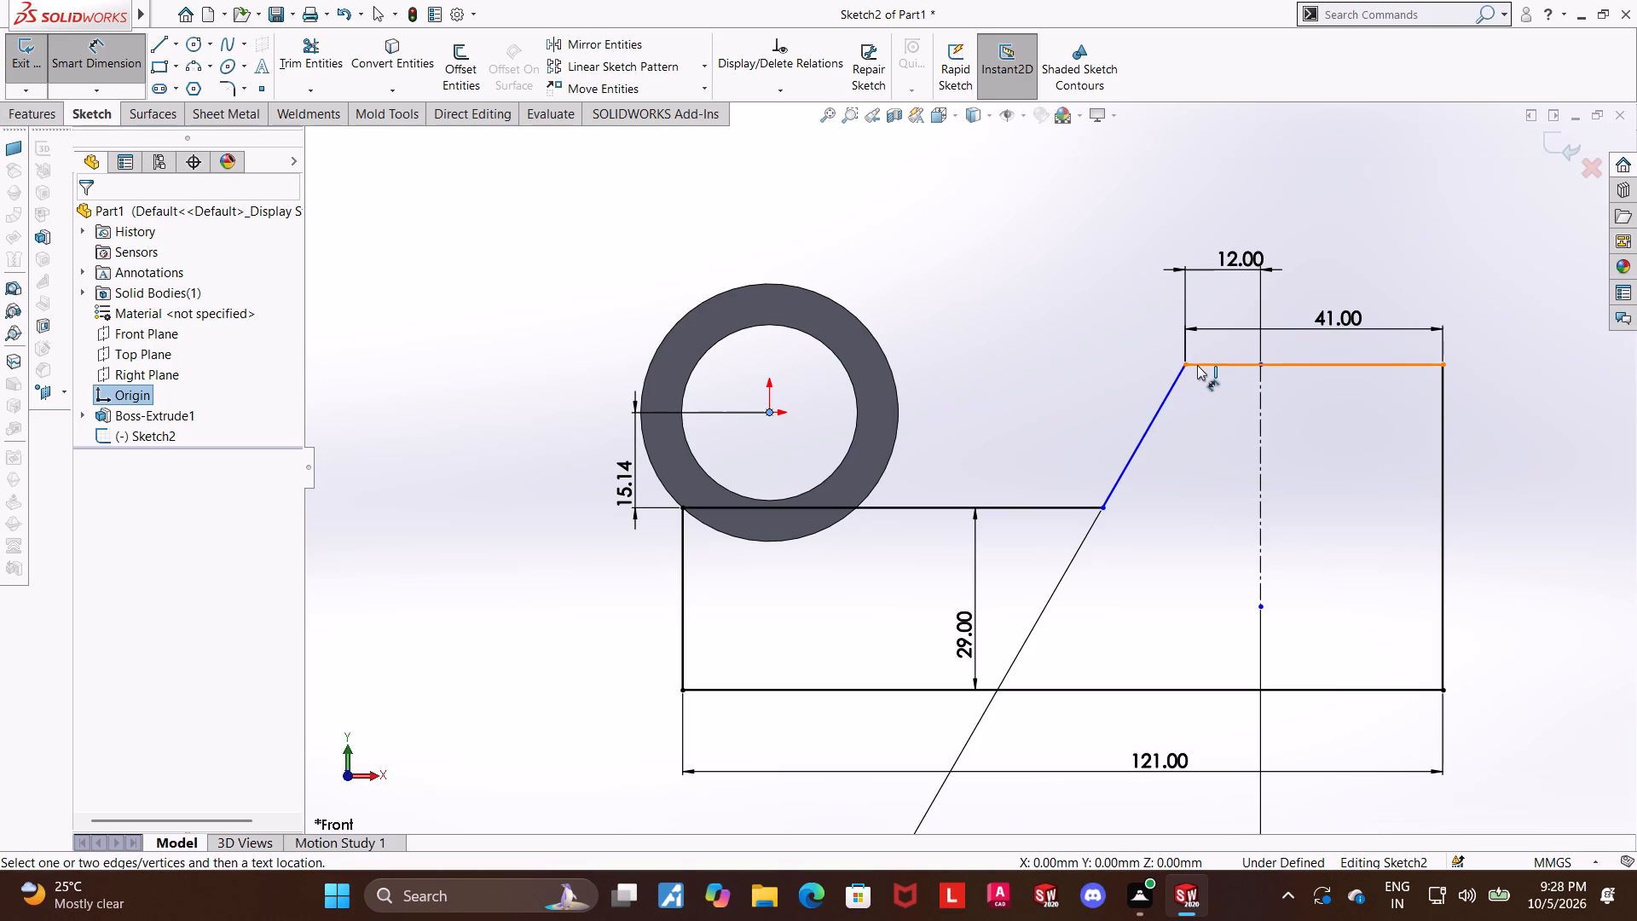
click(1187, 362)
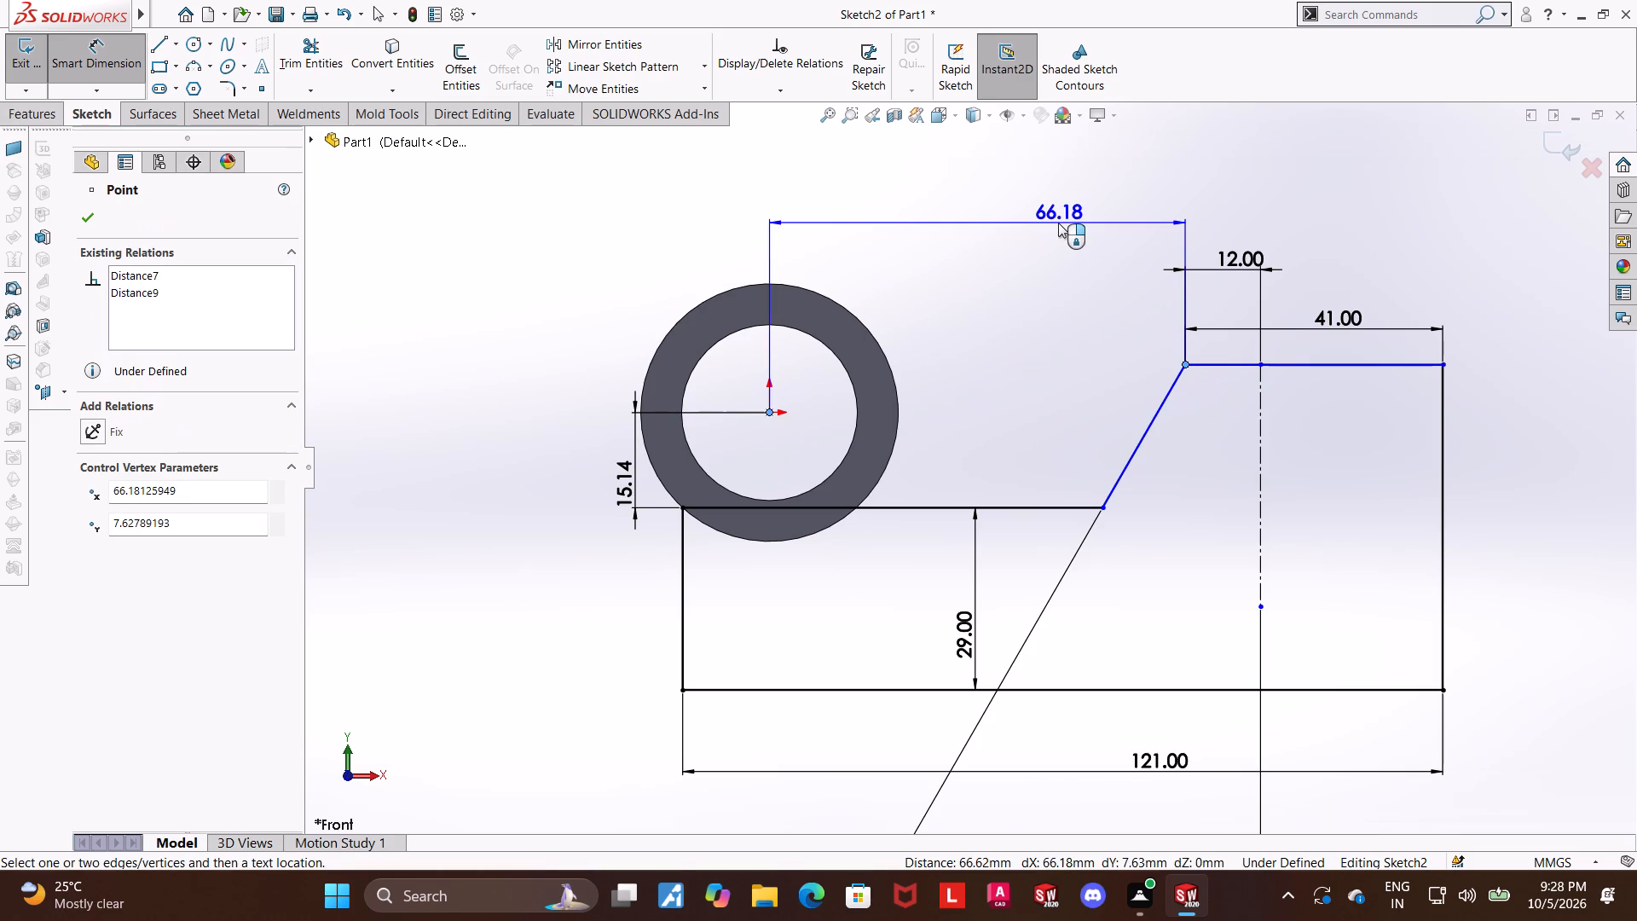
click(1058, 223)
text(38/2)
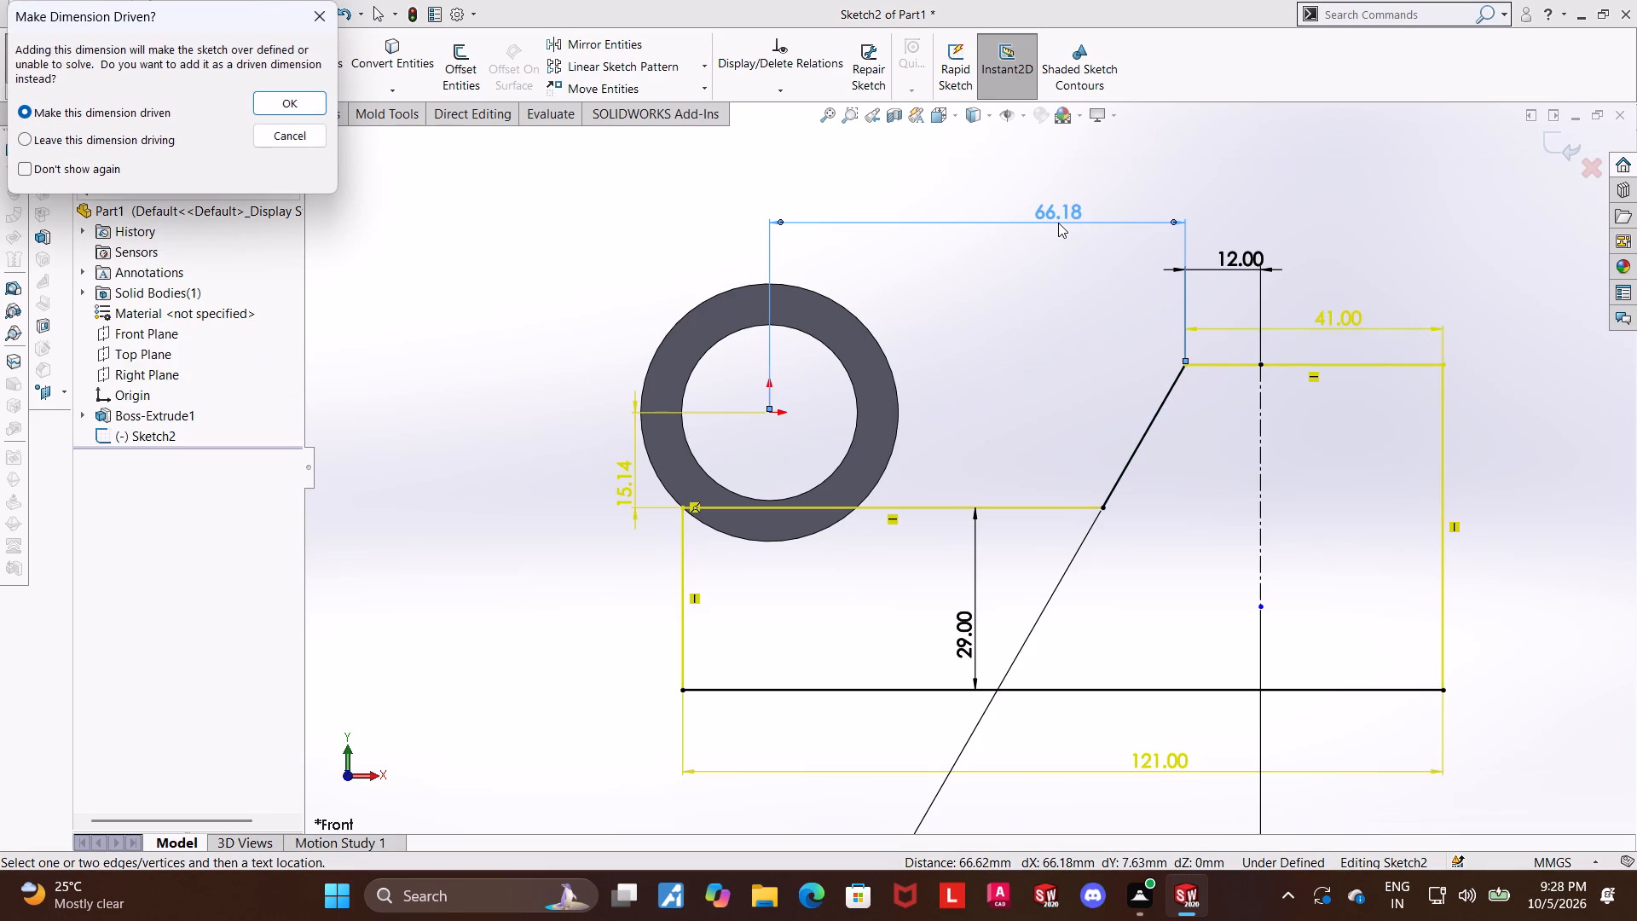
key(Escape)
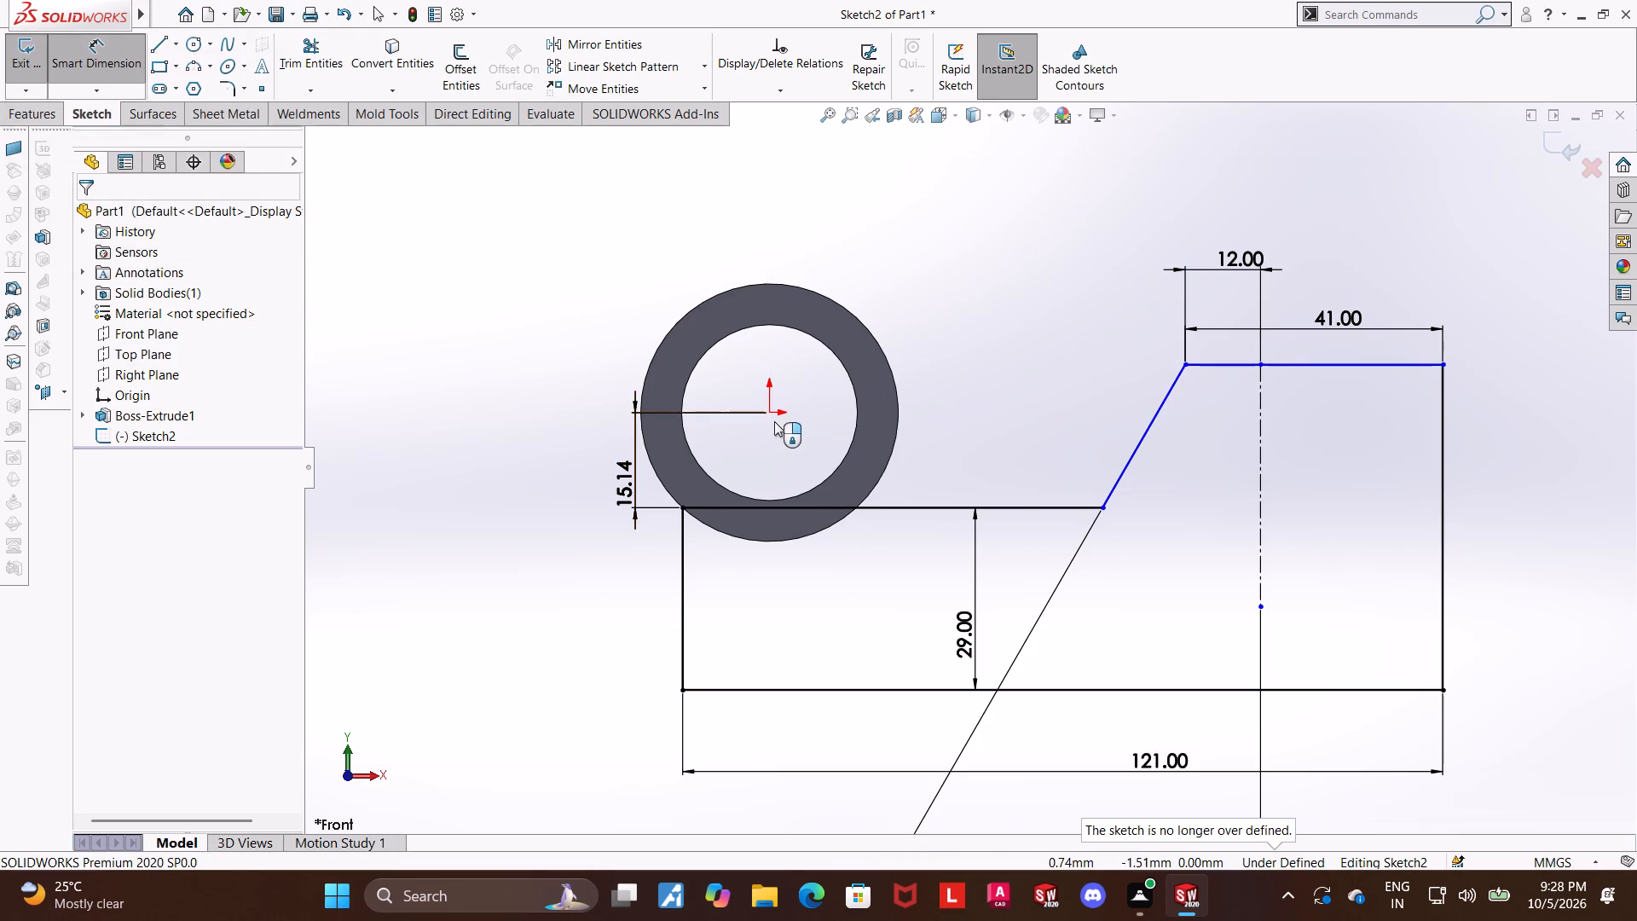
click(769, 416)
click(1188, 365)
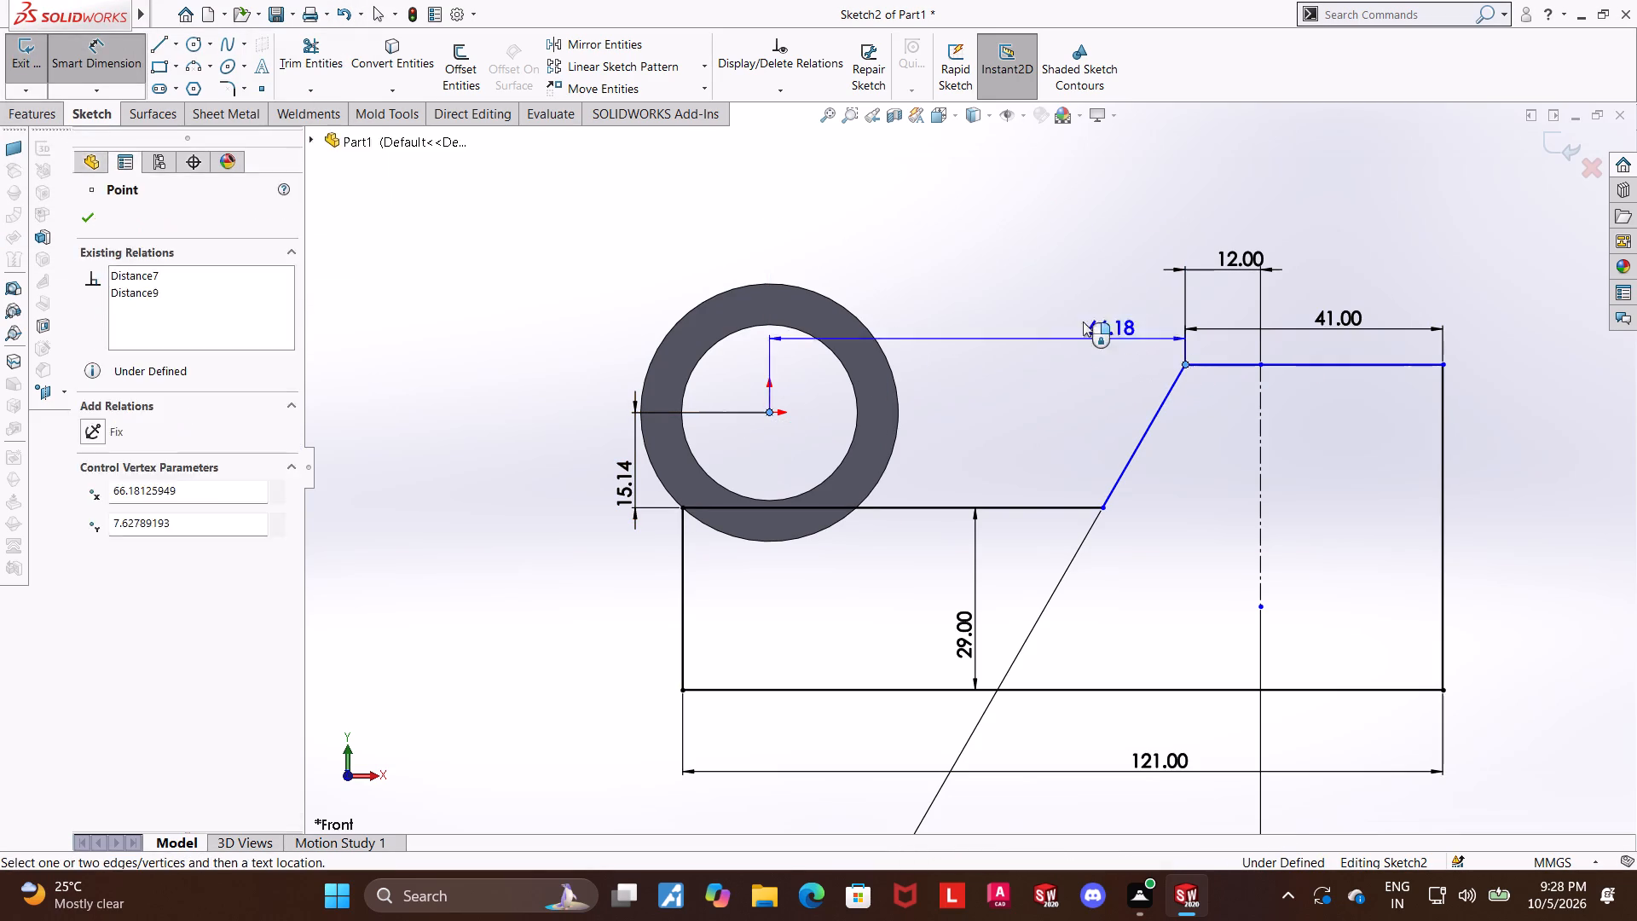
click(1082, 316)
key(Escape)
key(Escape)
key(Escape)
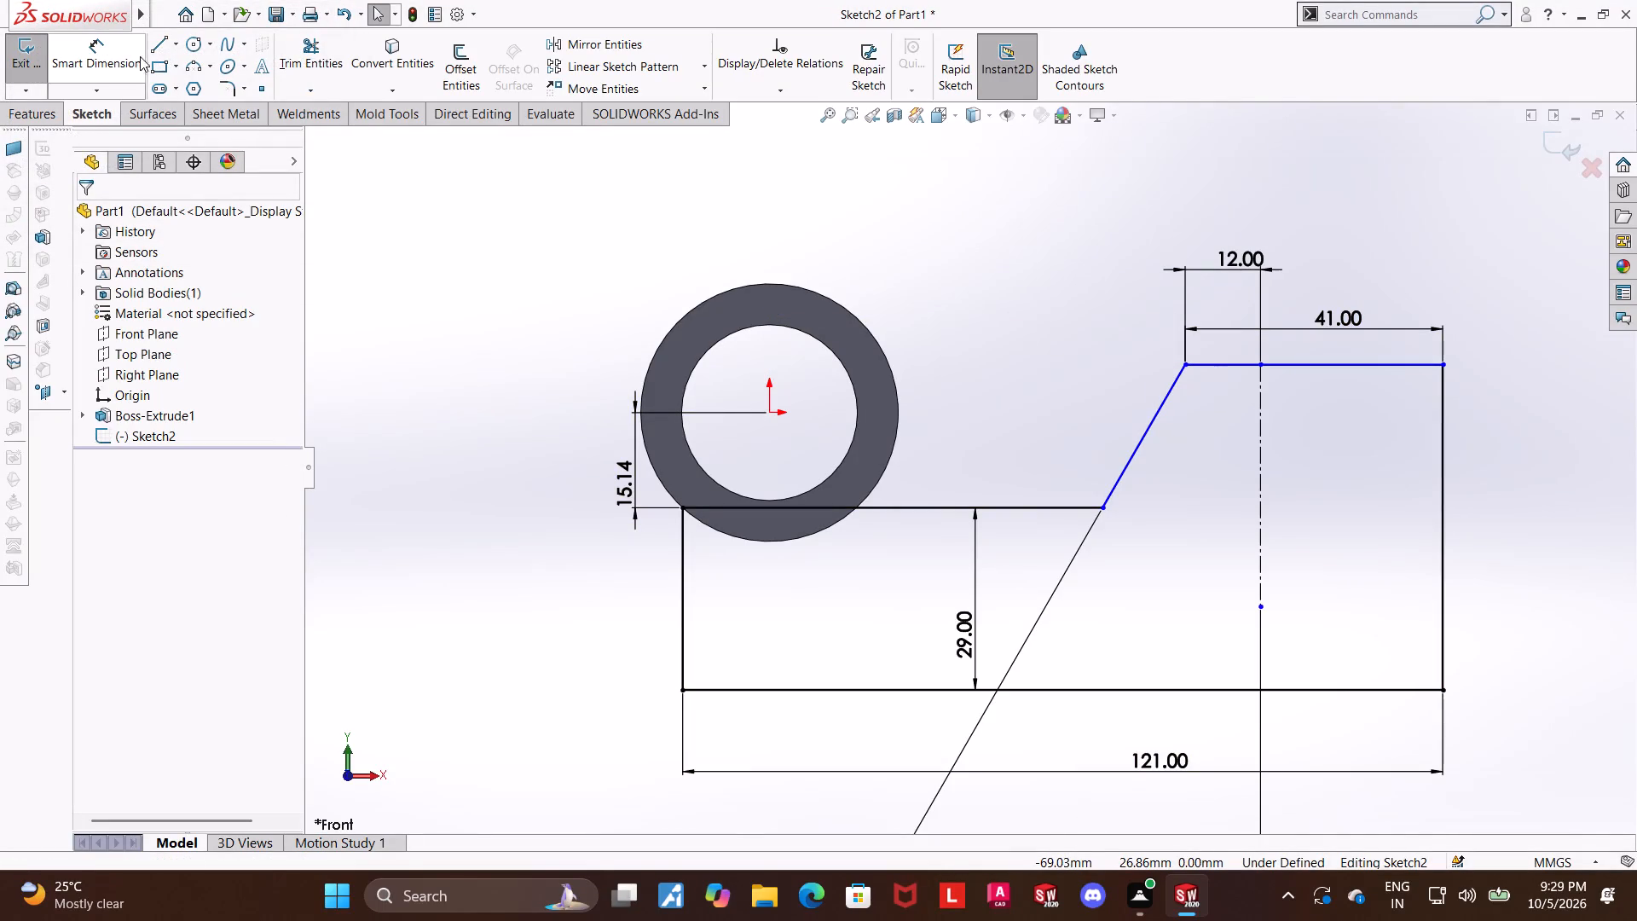
Dimension the vertical distance between the profile's raised top edge and its bottom edge as 48 mm.
click(123, 55)
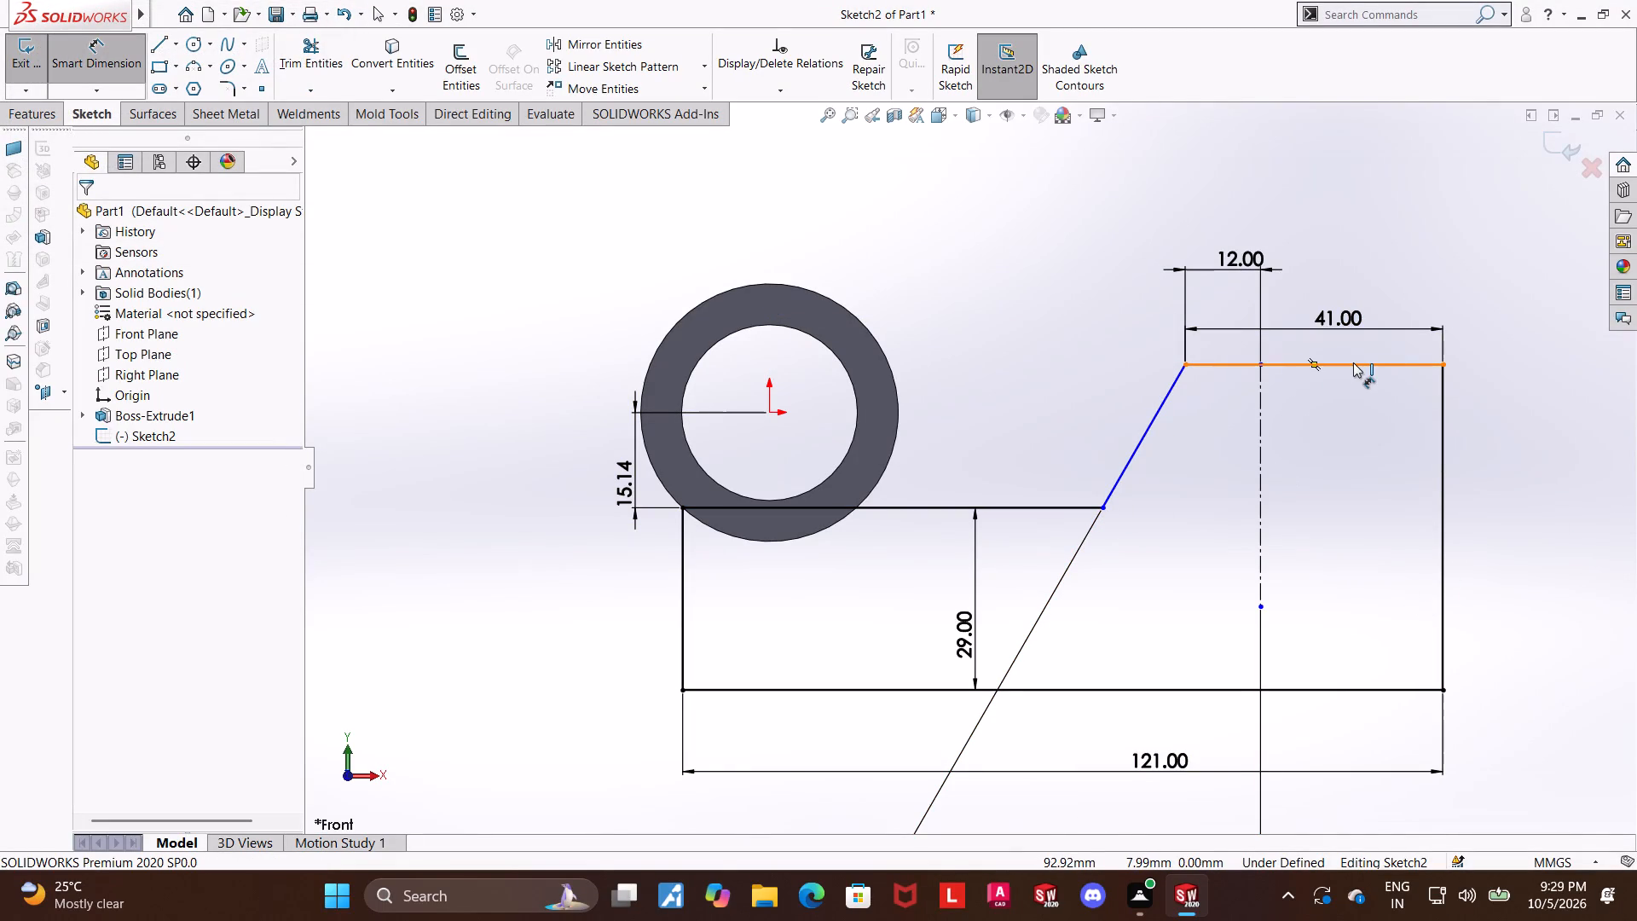
key(Escape)
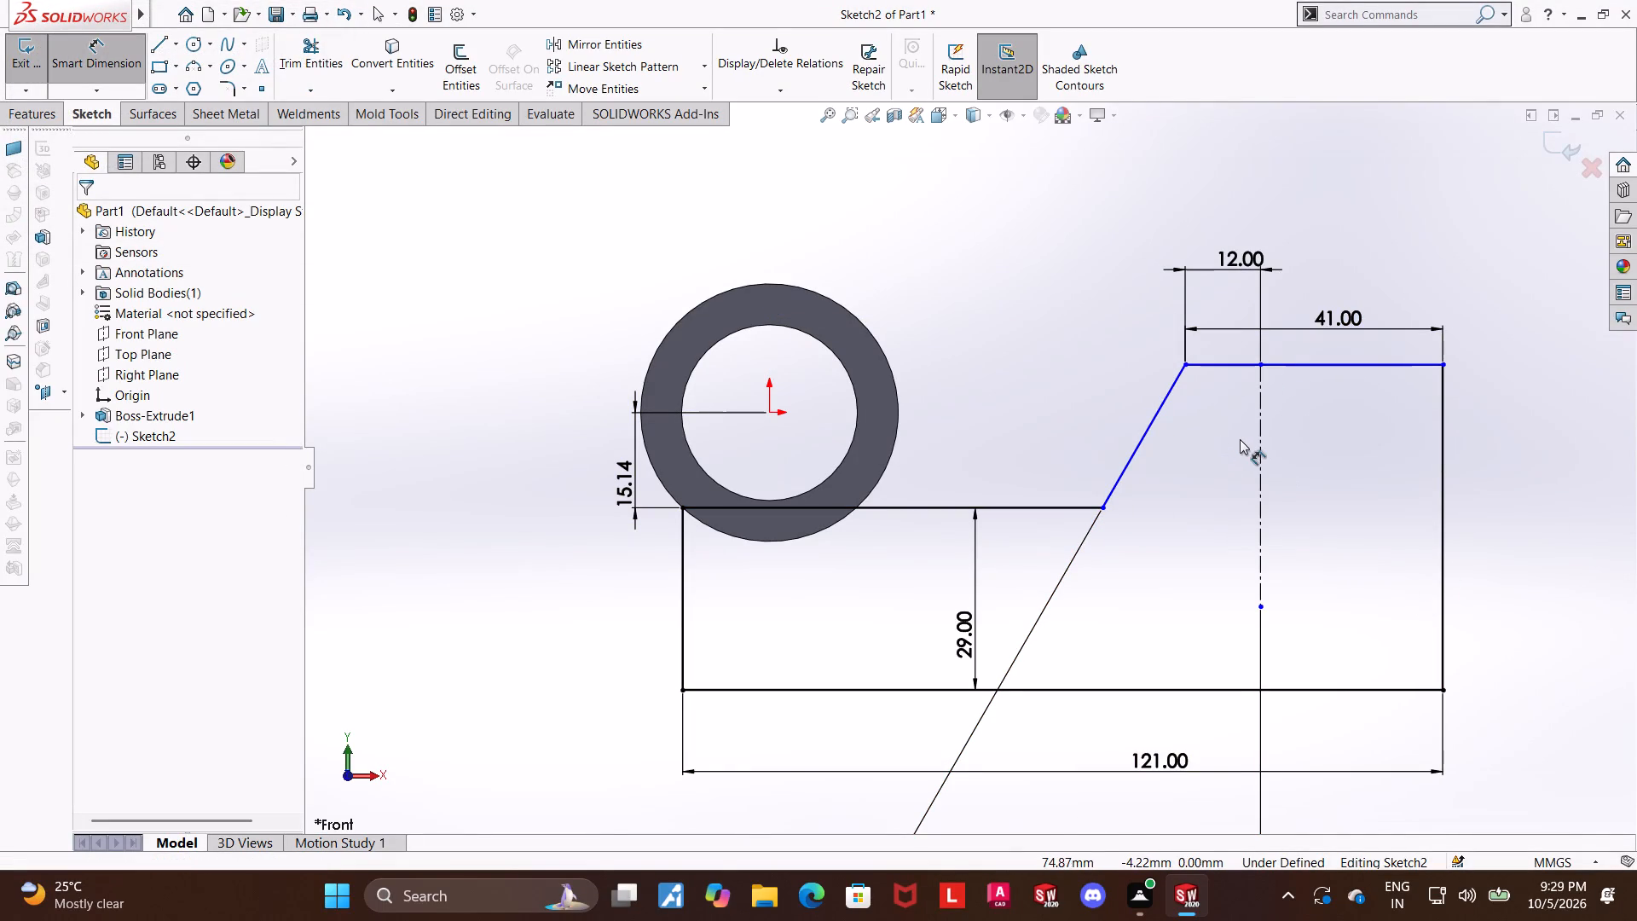
click(110, 61)
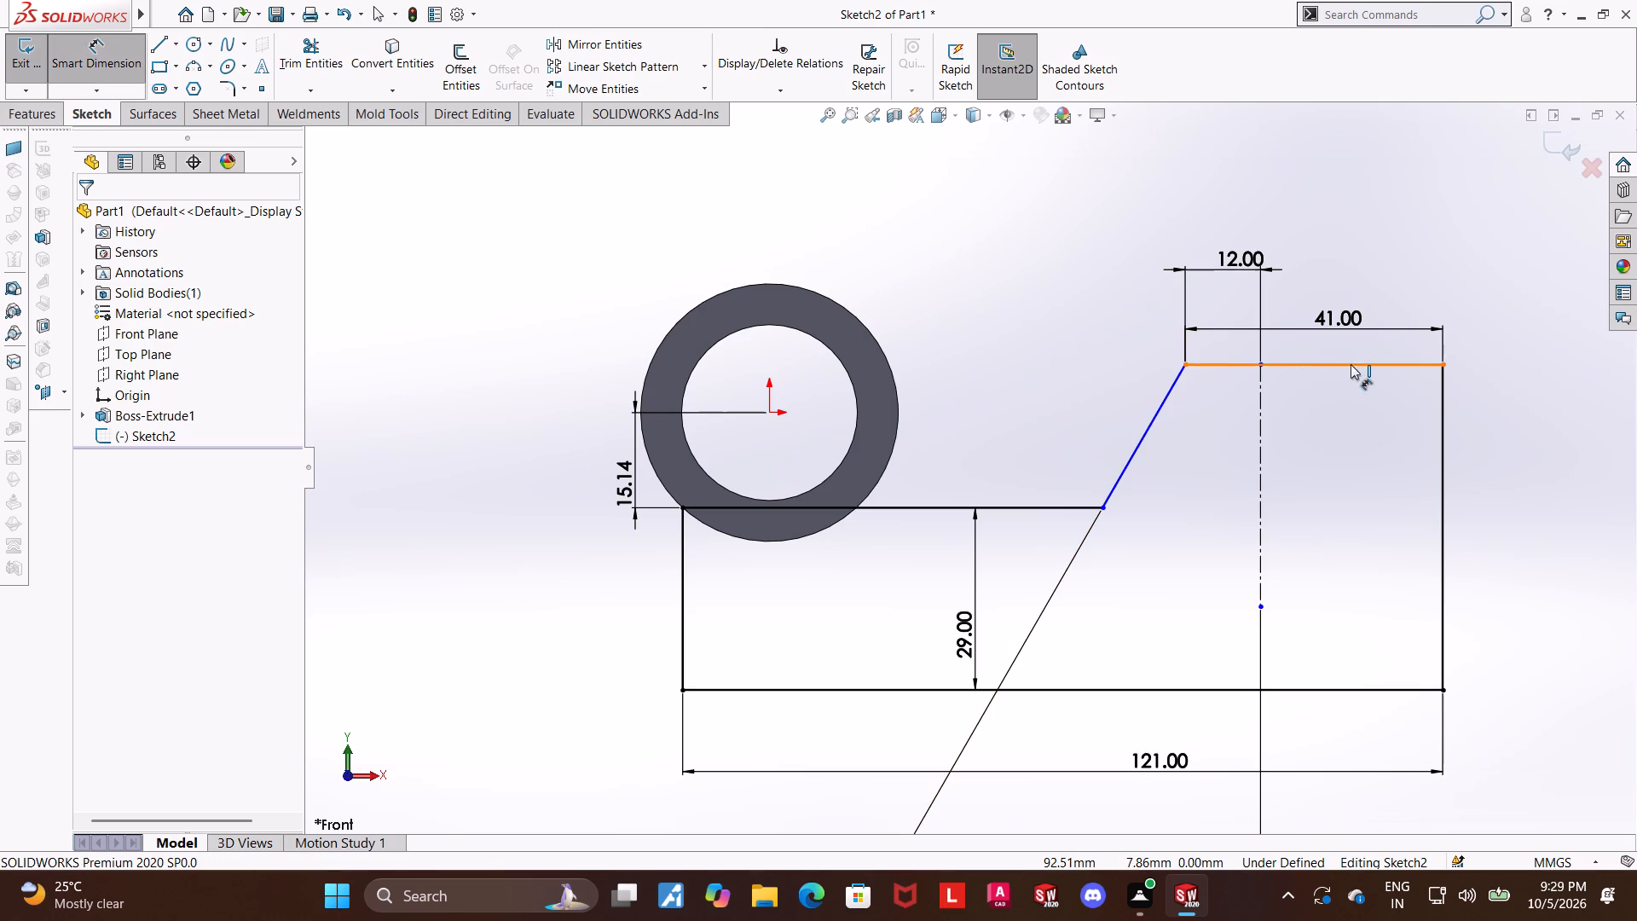
click(1351, 364)
click(1403, 689)
click(1492, 582)
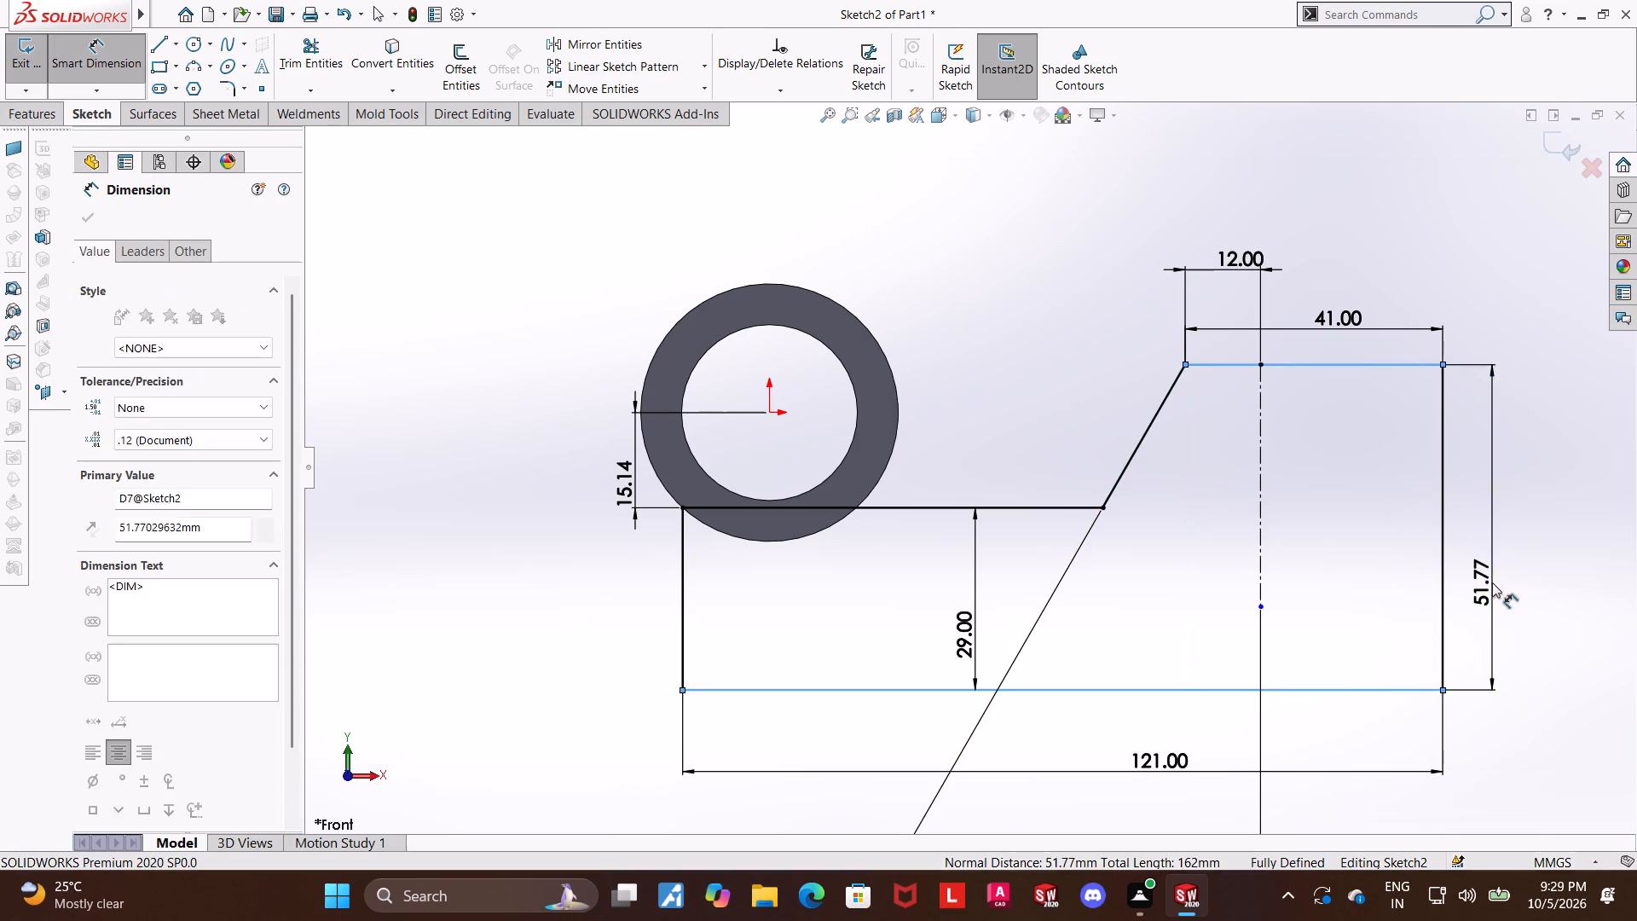
text(48)
key(Return)
key(Escape)
key(Escape)
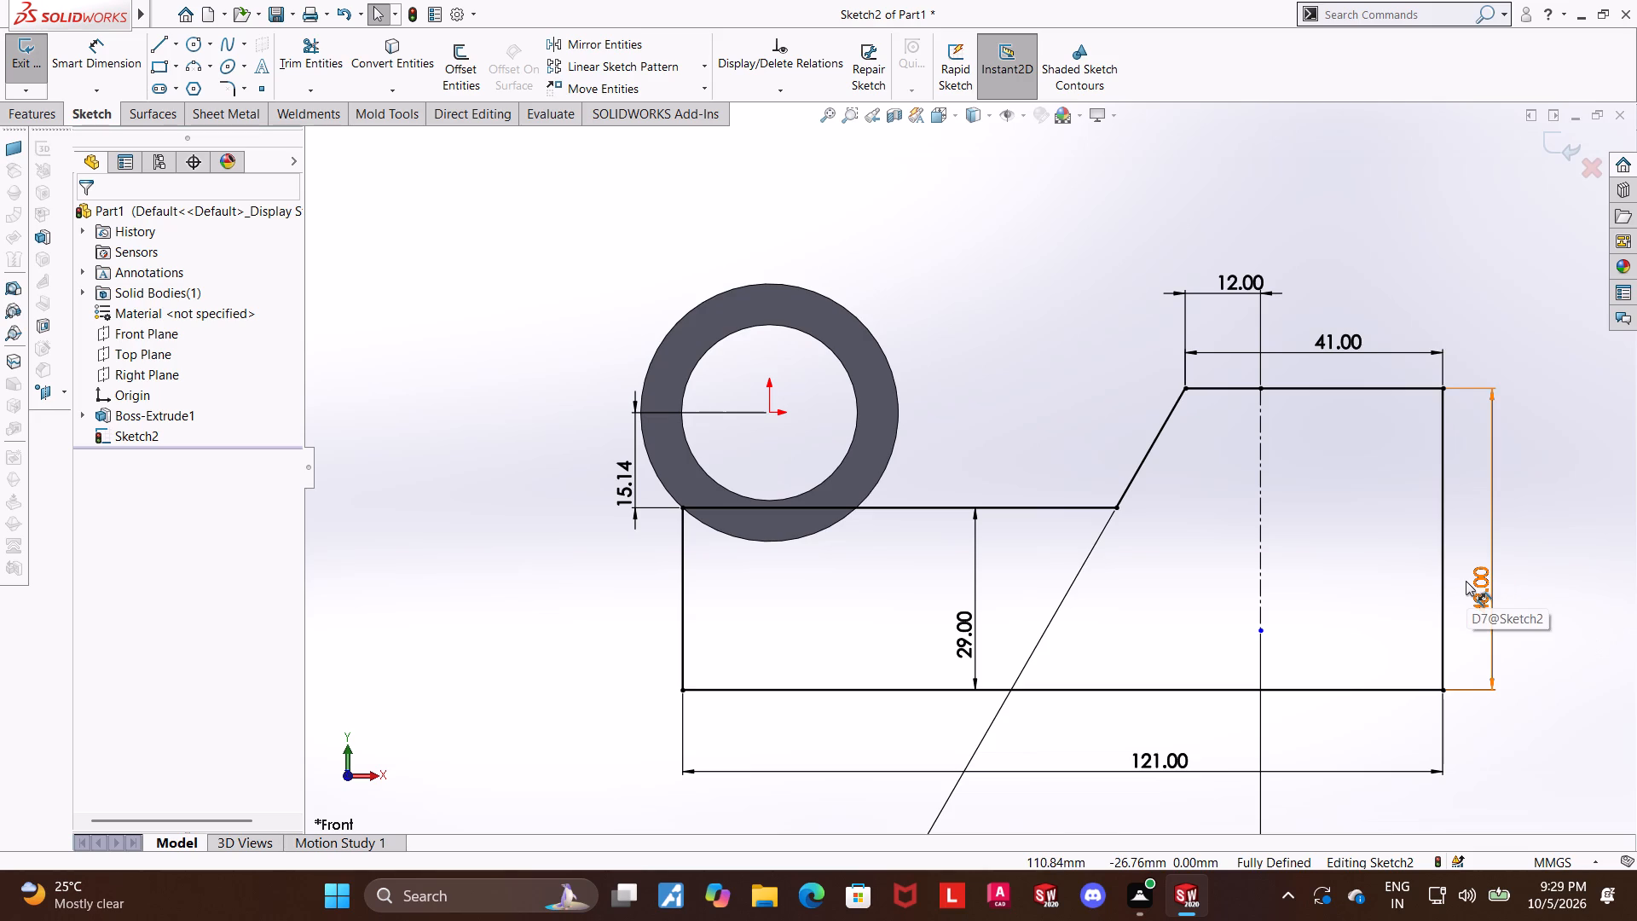
Sketch a circle inside the raised section, between the centerline and the outer vertical edge, with a 6 mm diameter.
click(184, 44)
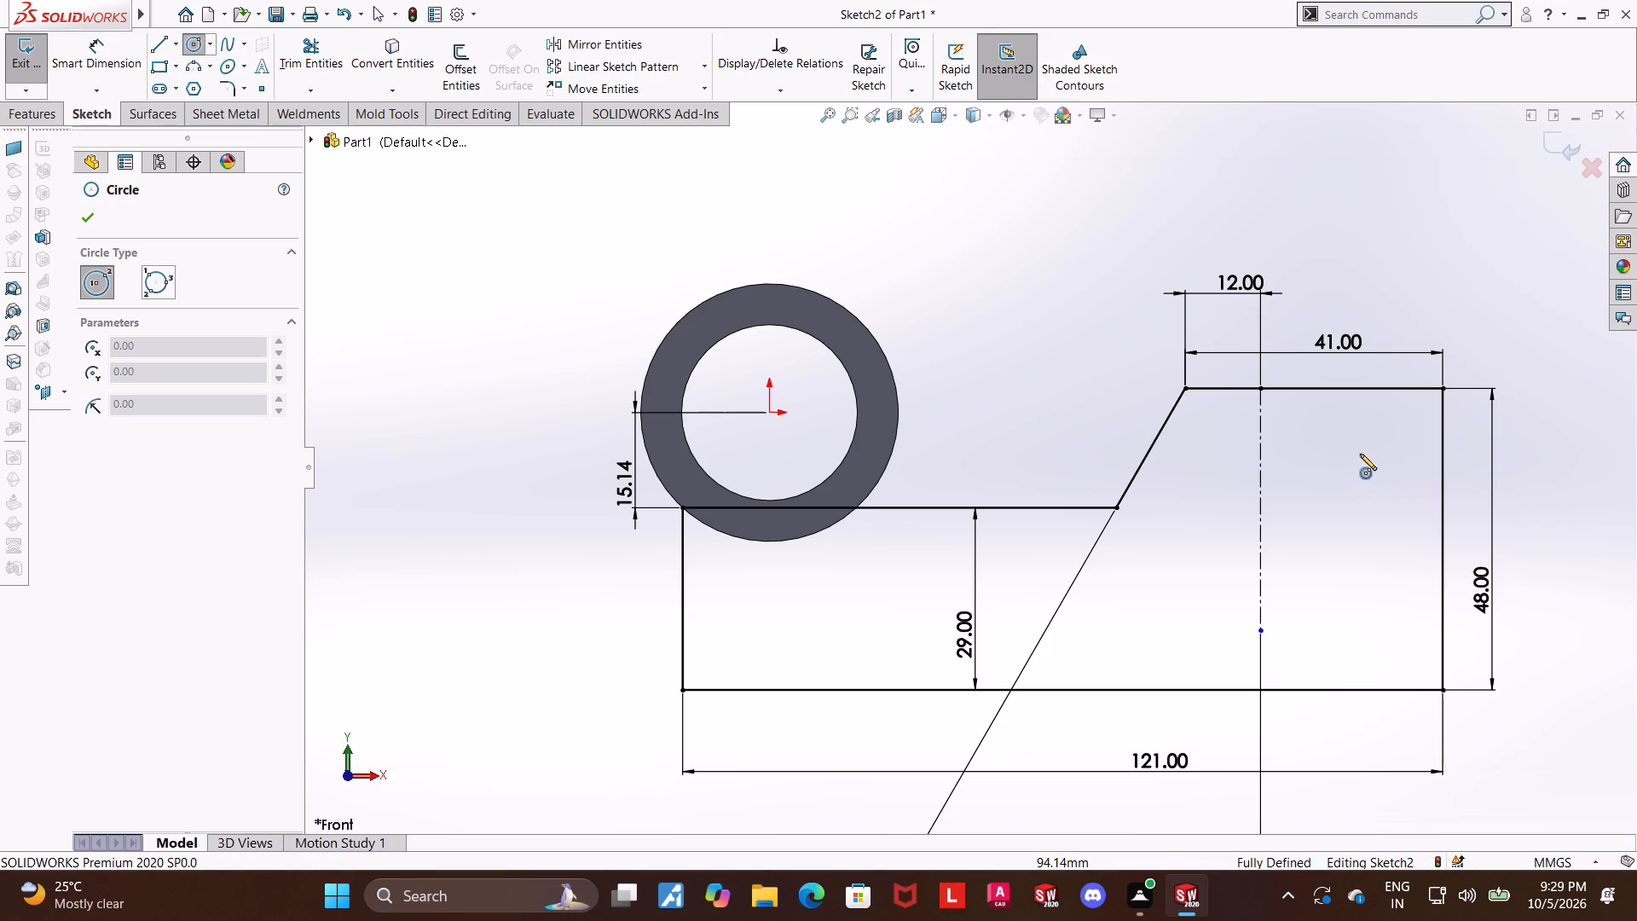
click(1360, 454)
click(1388, 433)
key(Escape)
key(Escape)
click(128, 49)
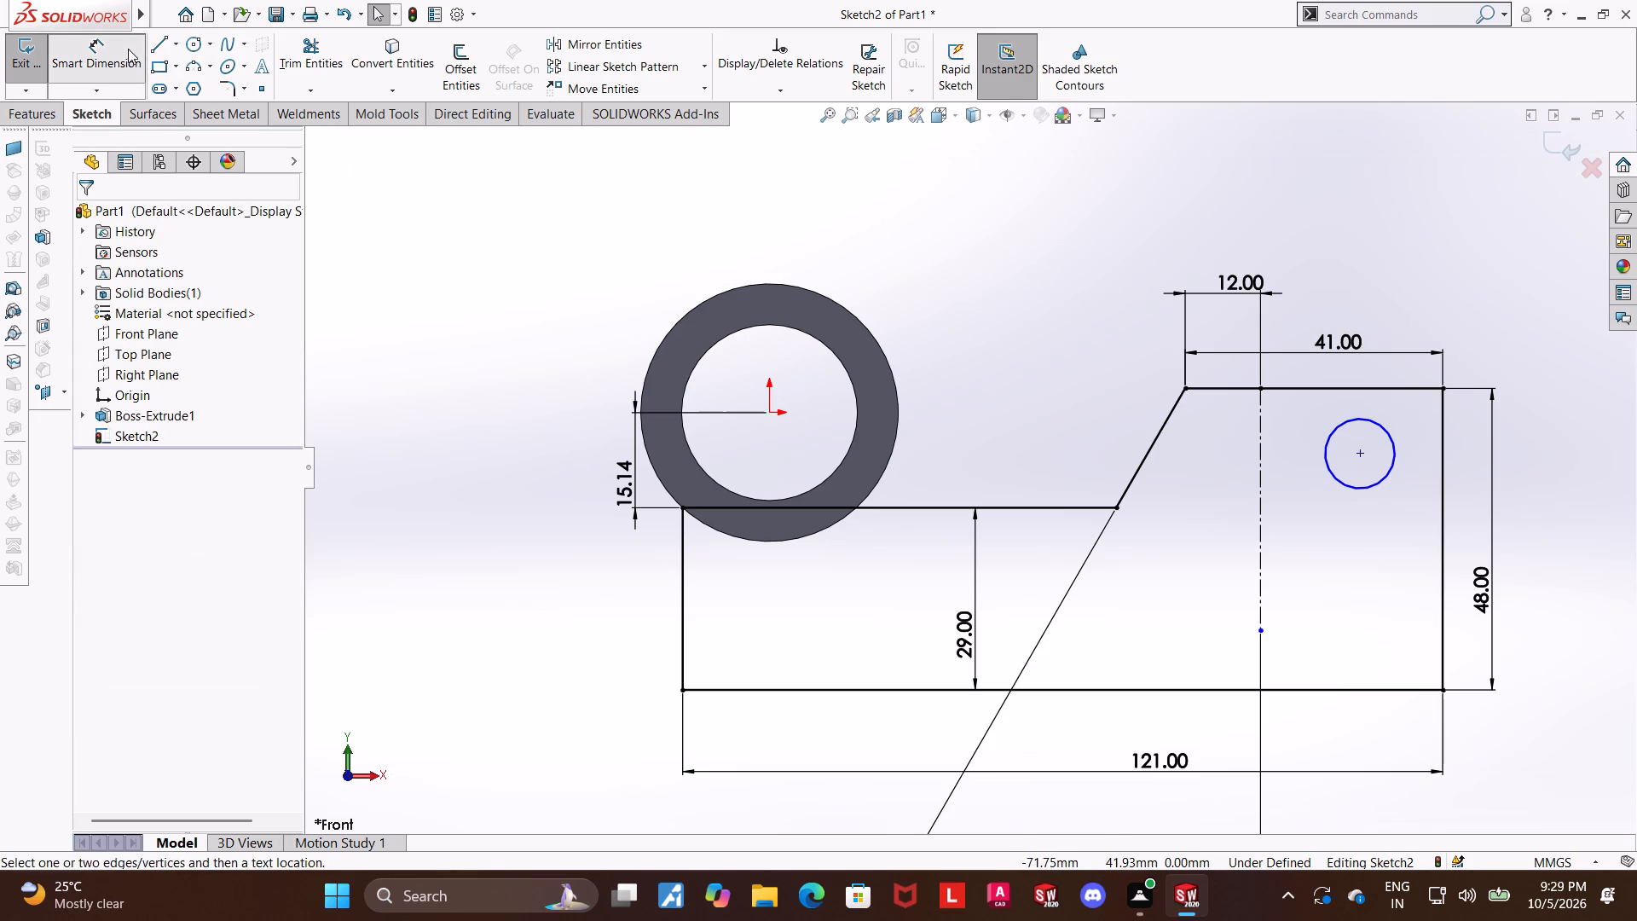
click(1358, 492)
click(1349, 530)
key(6)
key(Return)
key(Escape)
key(Escape)
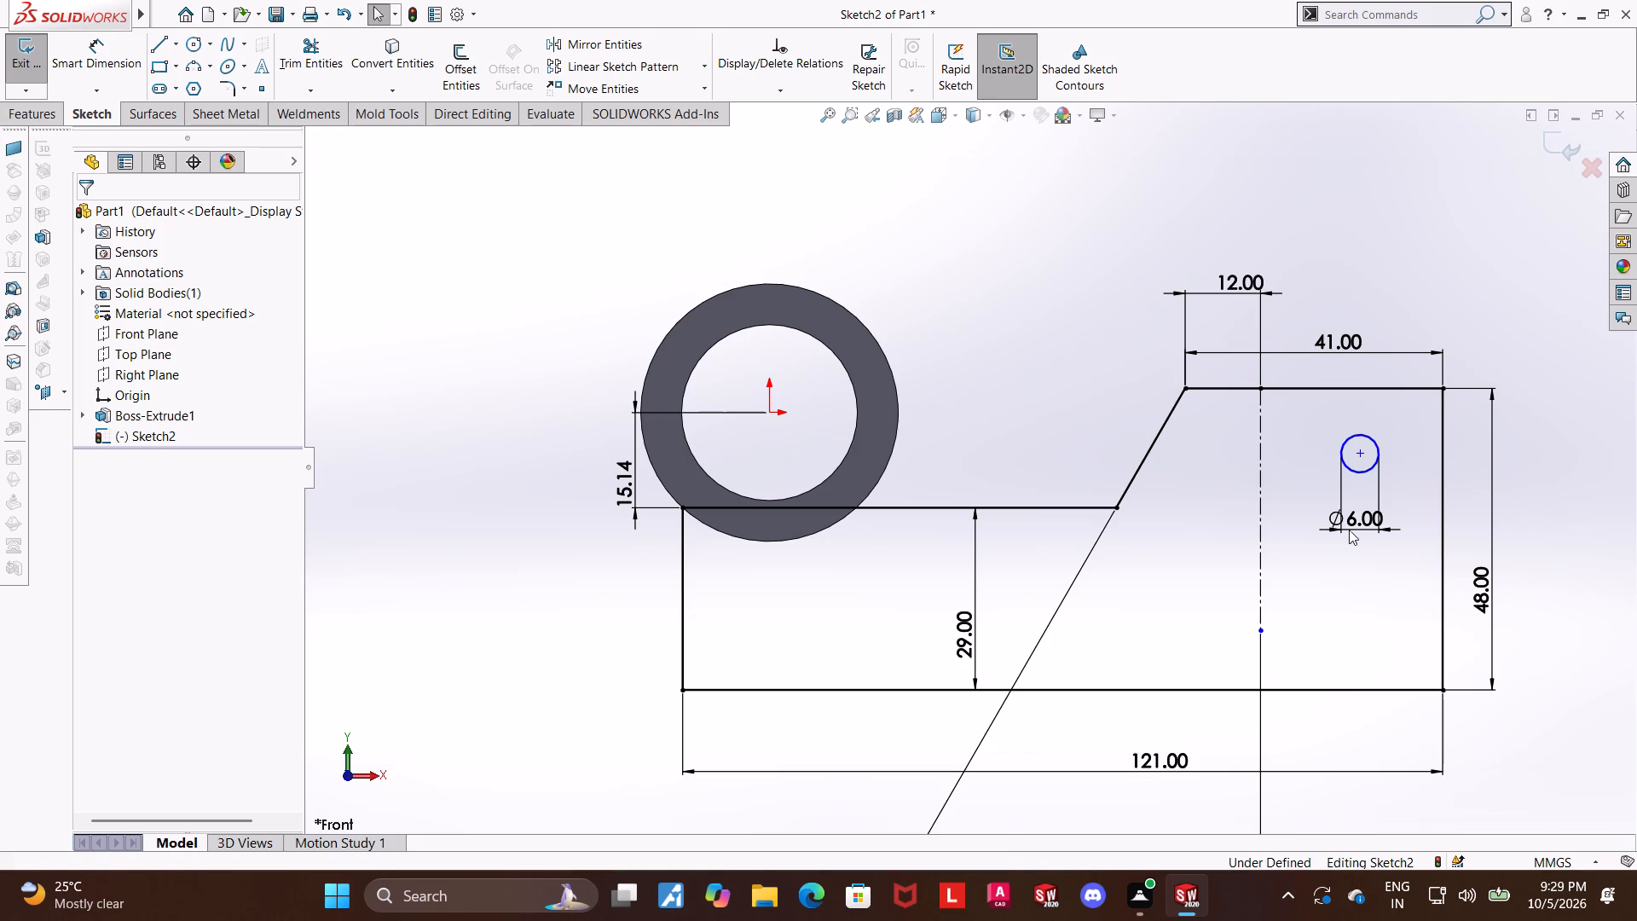
Dimension the vertical distance from the small circle's center to the profile's bottom edge as 13 mm.
click(114, 49)
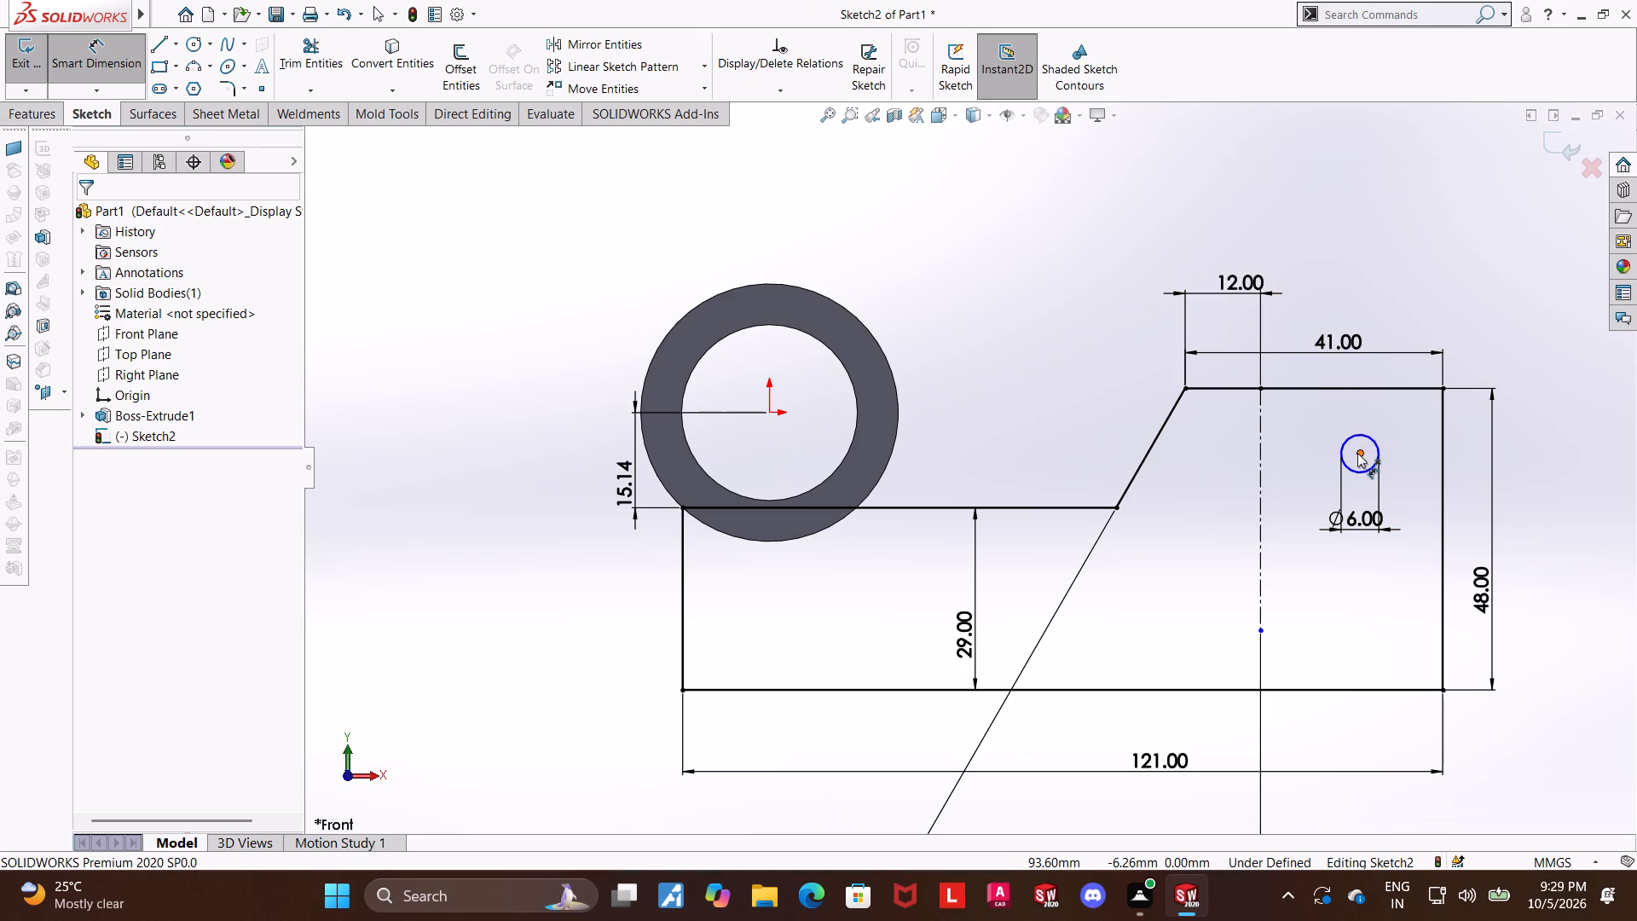
click(1357, 453)
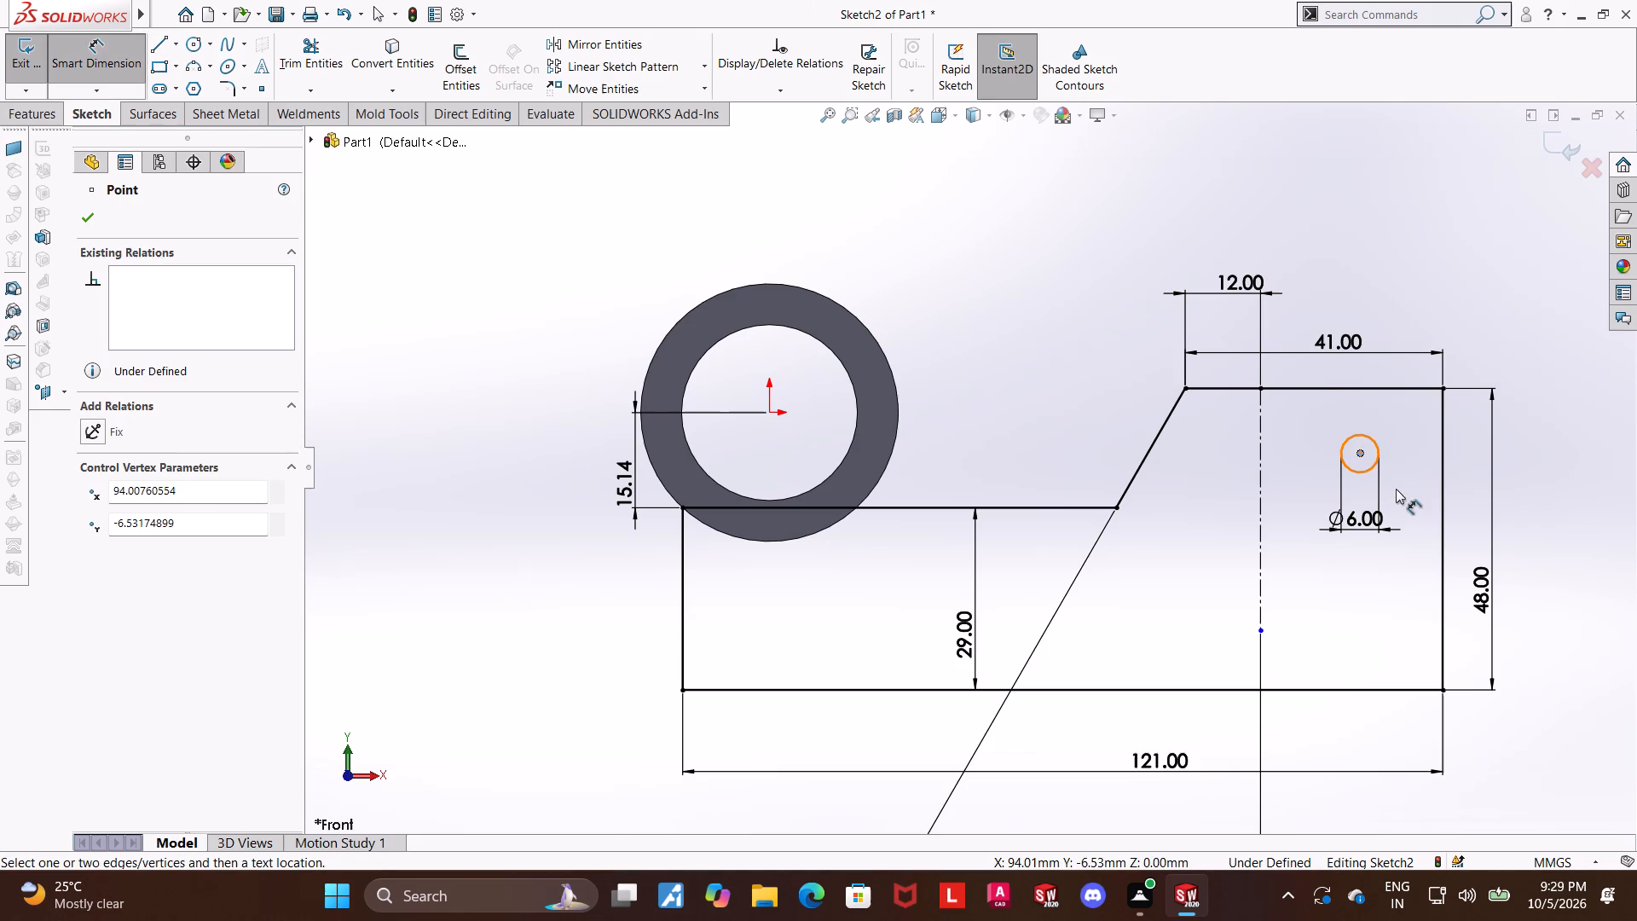
click(1416, 689)
click(1537, 681)
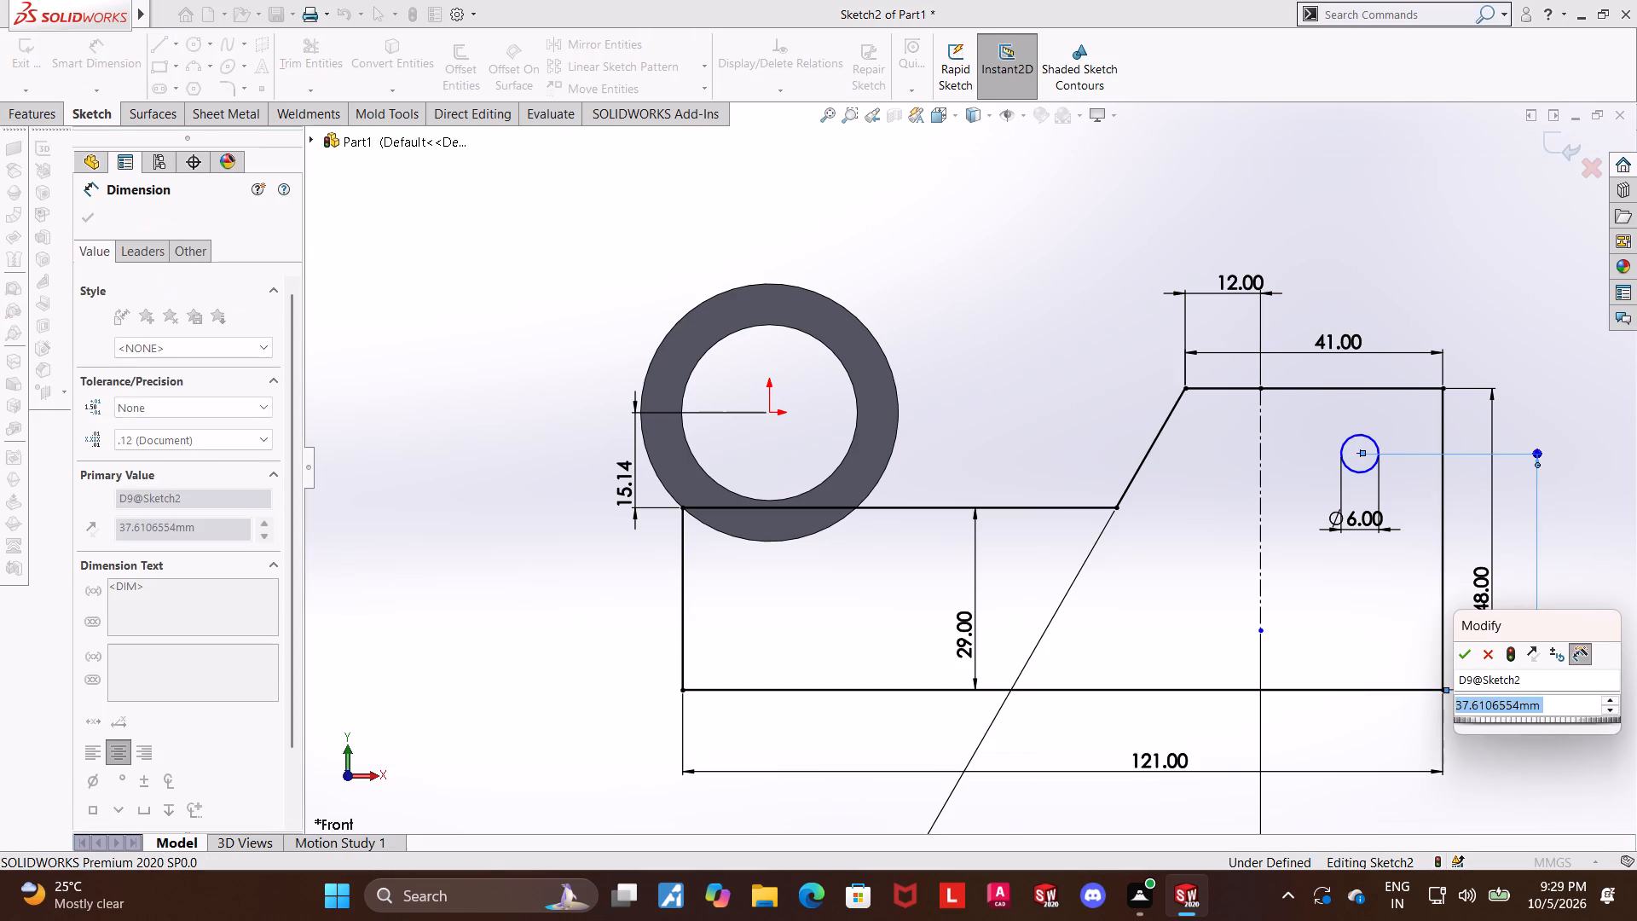
text(13)
key(Return)
key(Escape)
key(Escape)
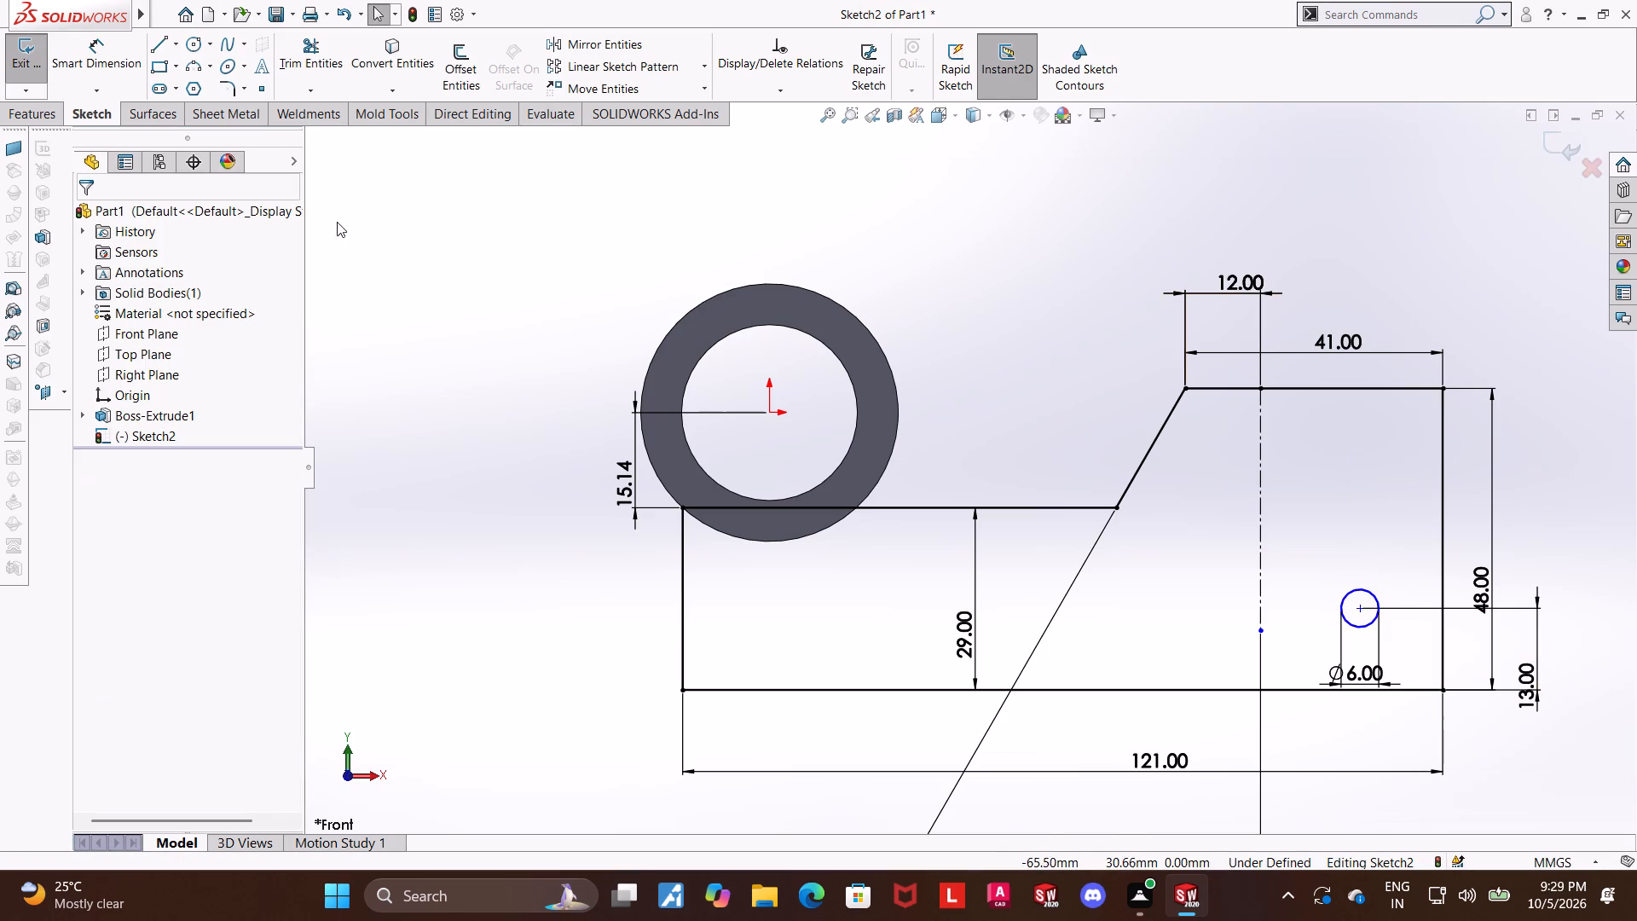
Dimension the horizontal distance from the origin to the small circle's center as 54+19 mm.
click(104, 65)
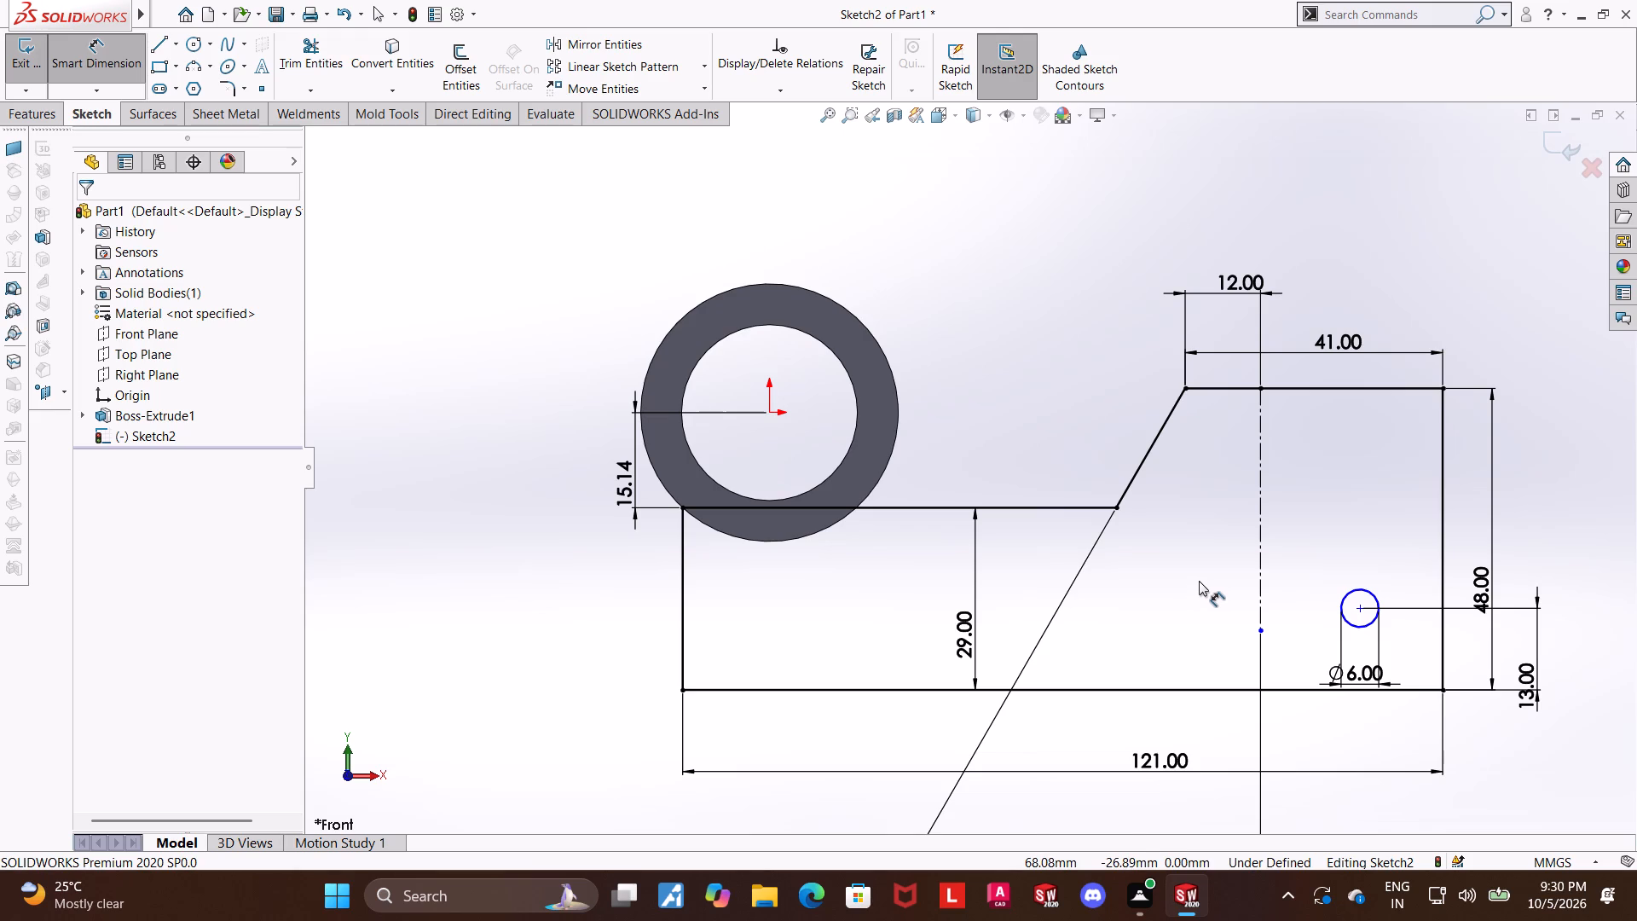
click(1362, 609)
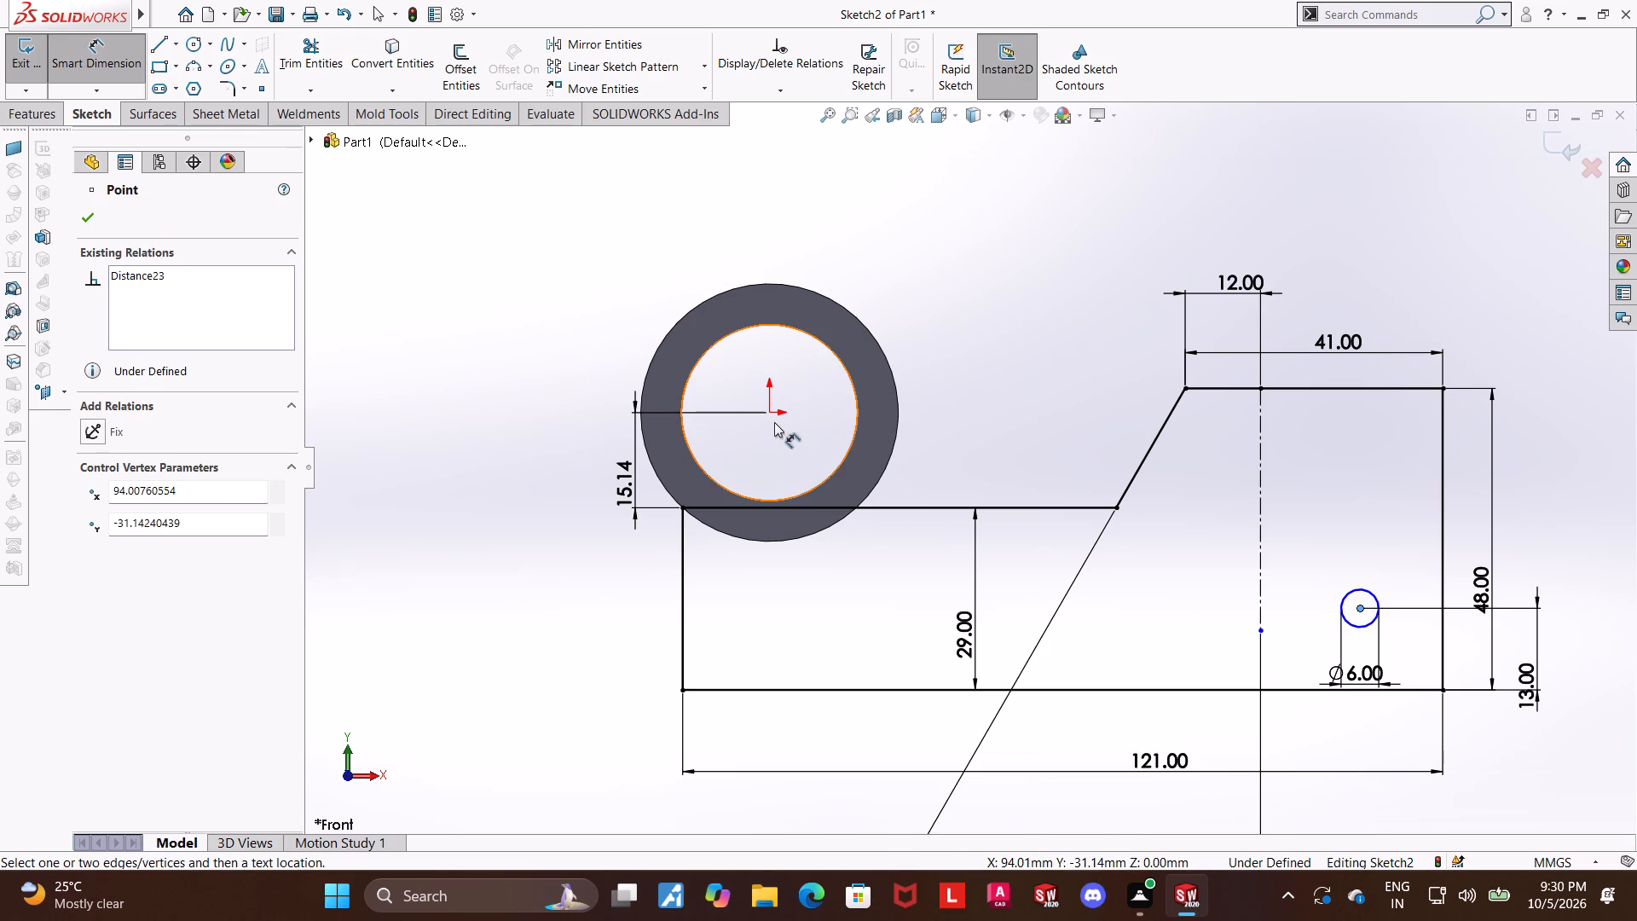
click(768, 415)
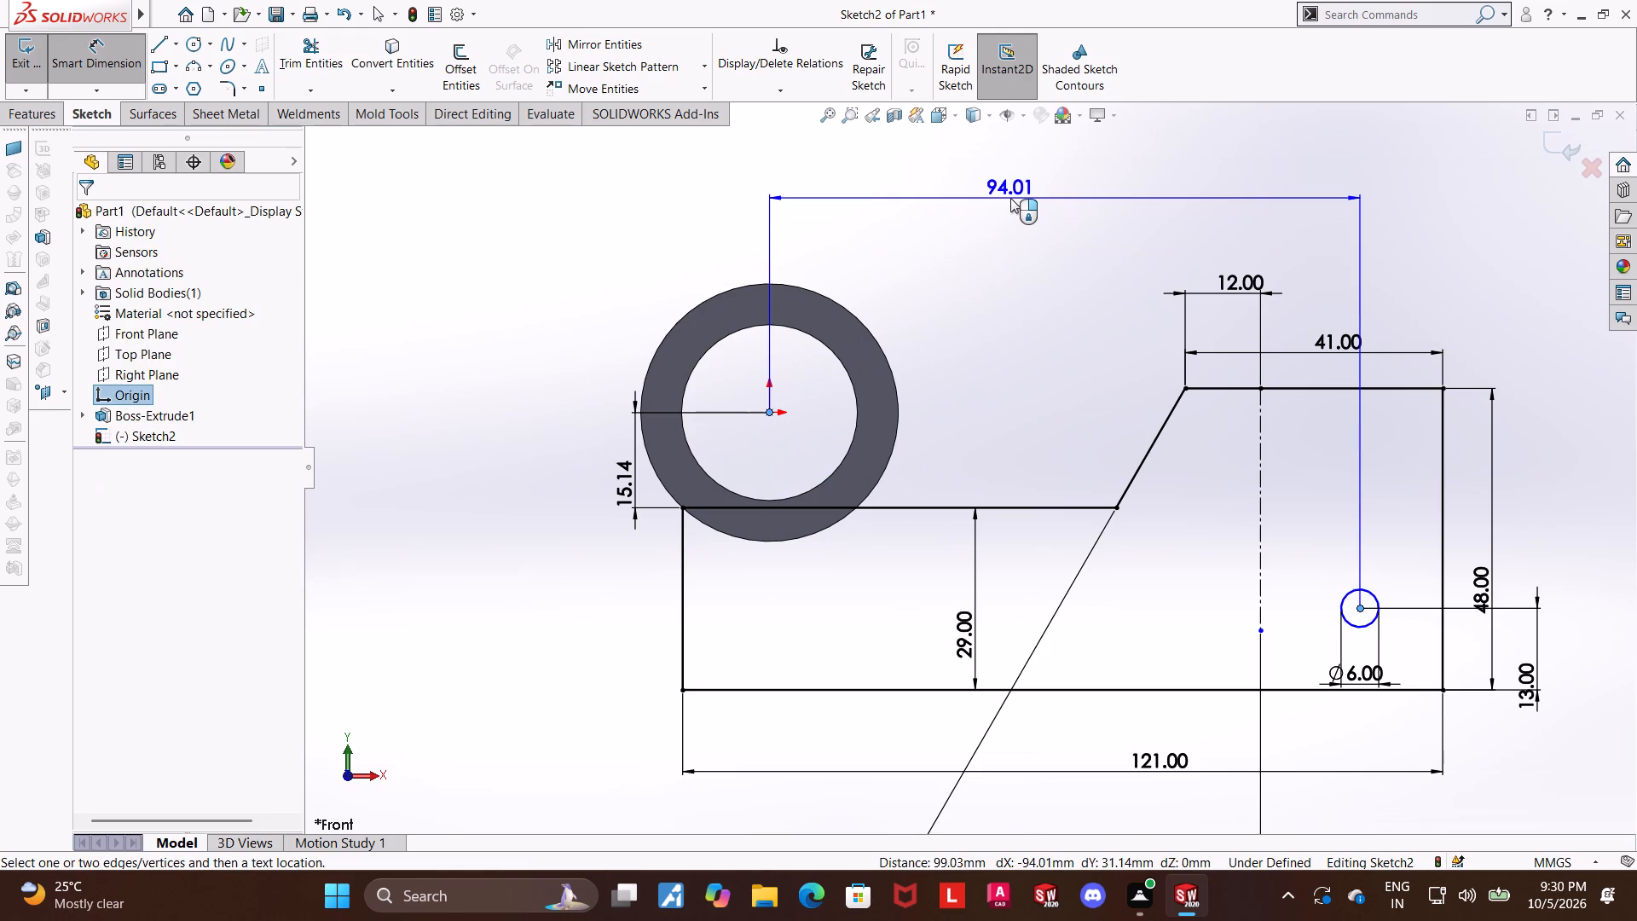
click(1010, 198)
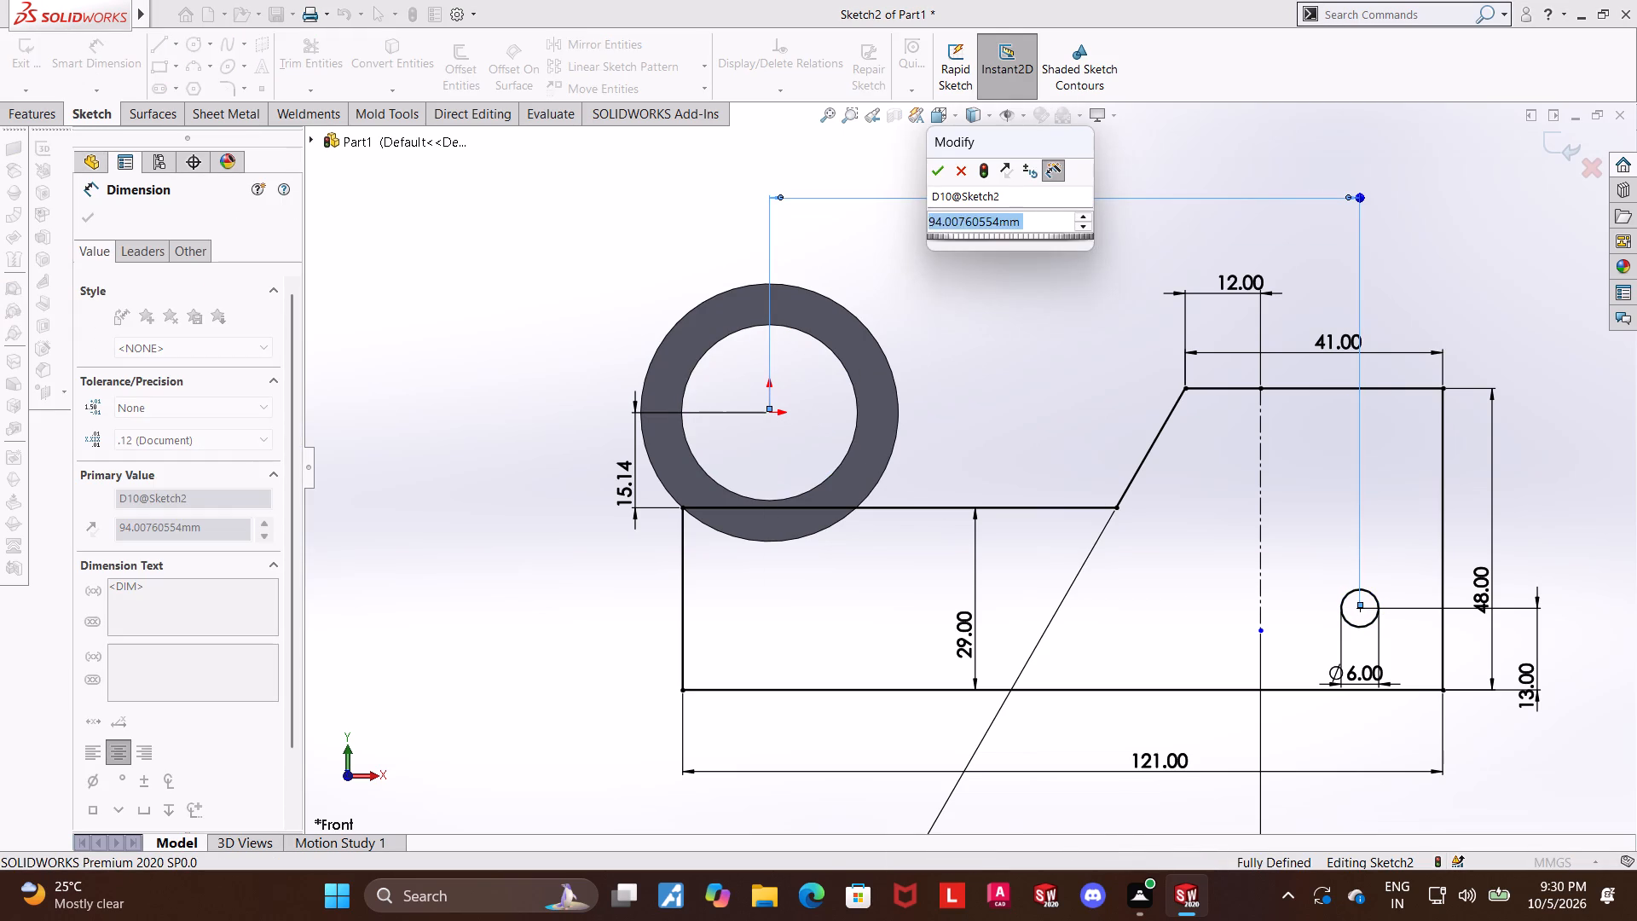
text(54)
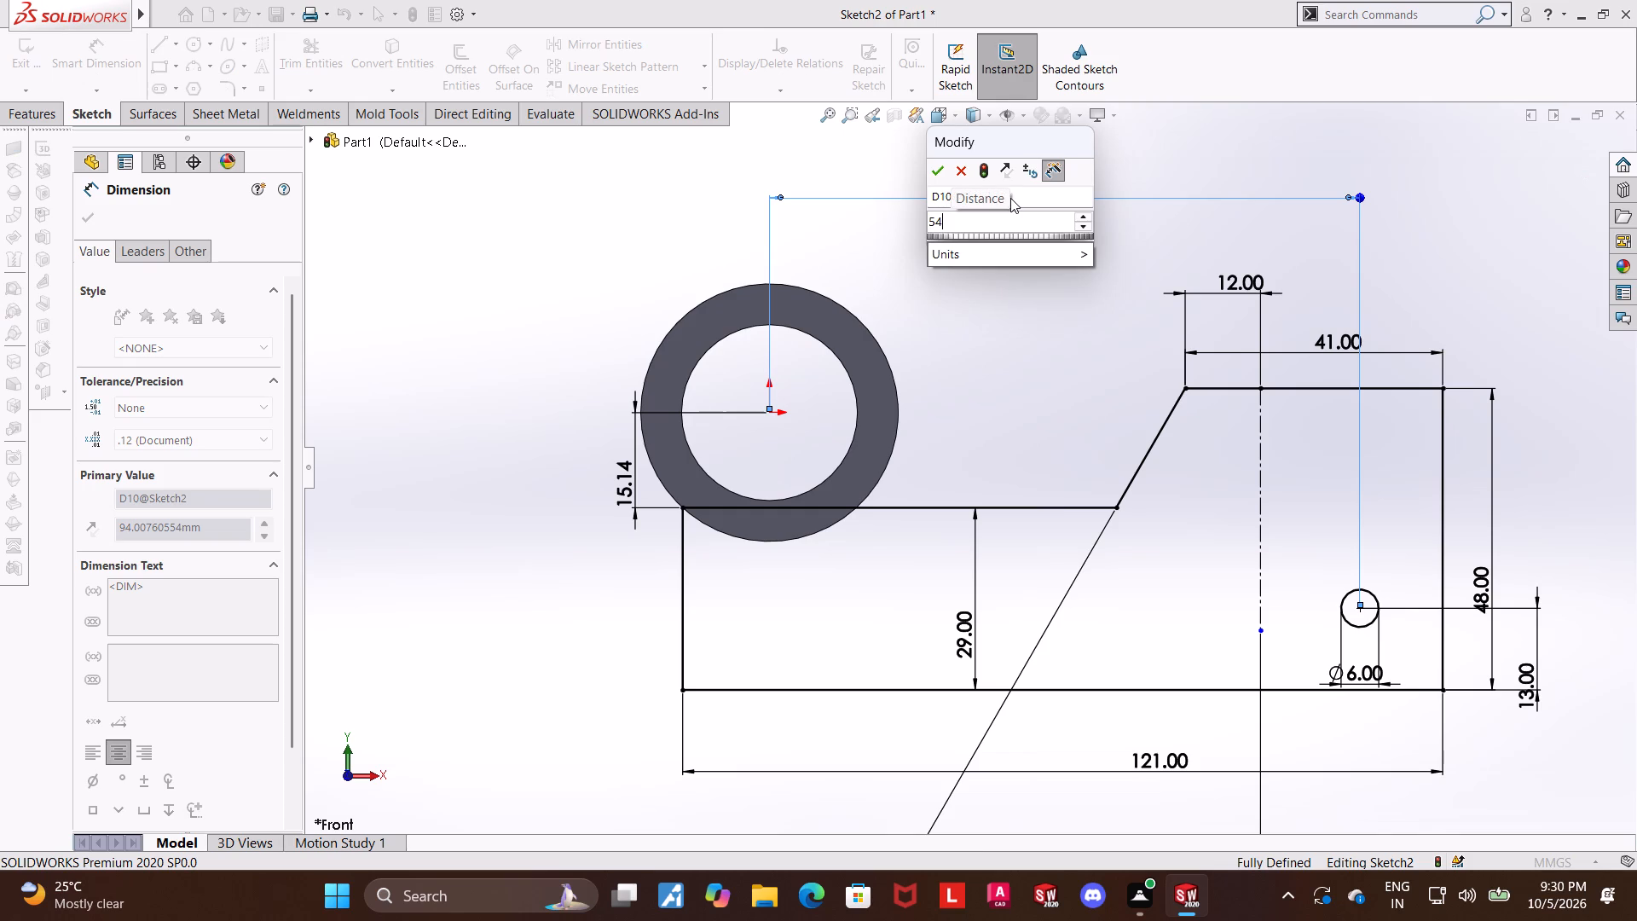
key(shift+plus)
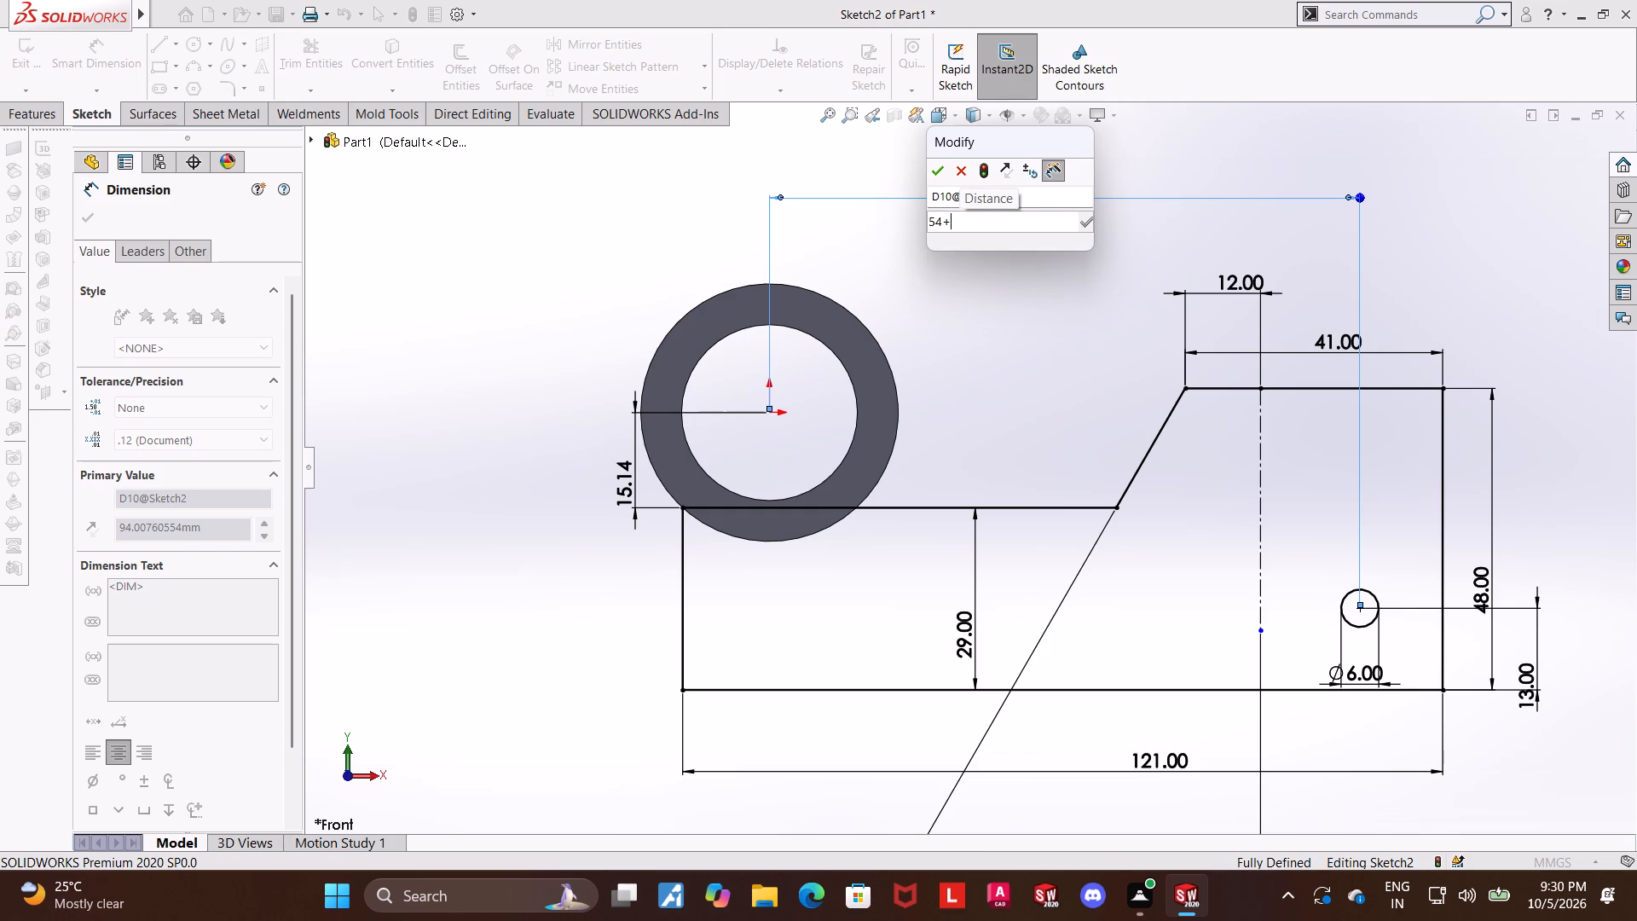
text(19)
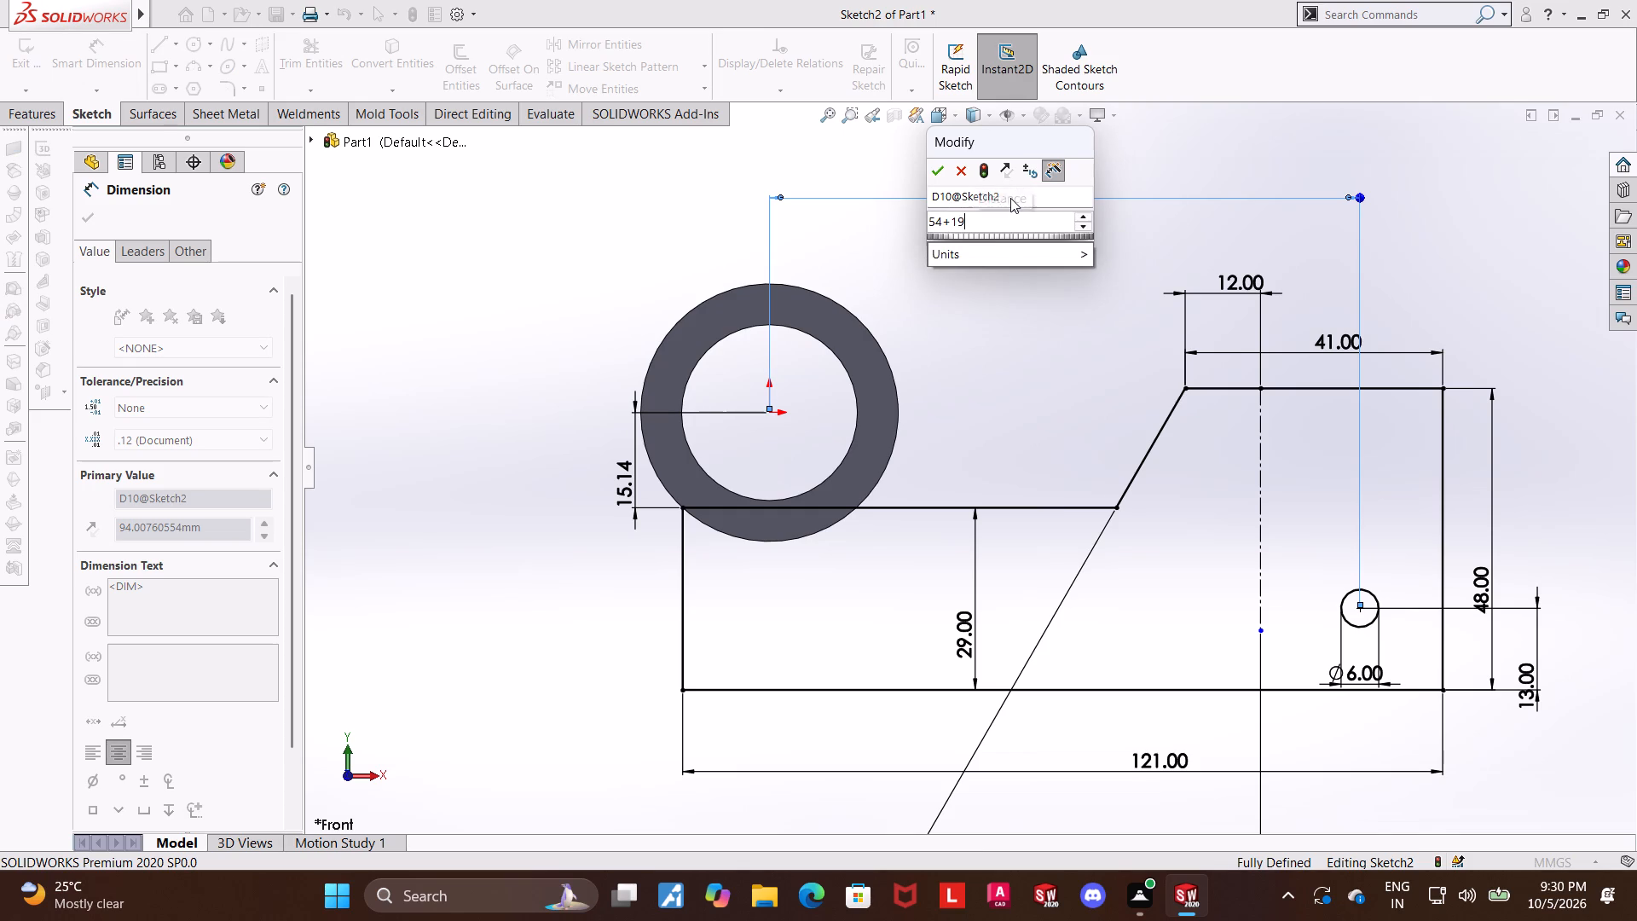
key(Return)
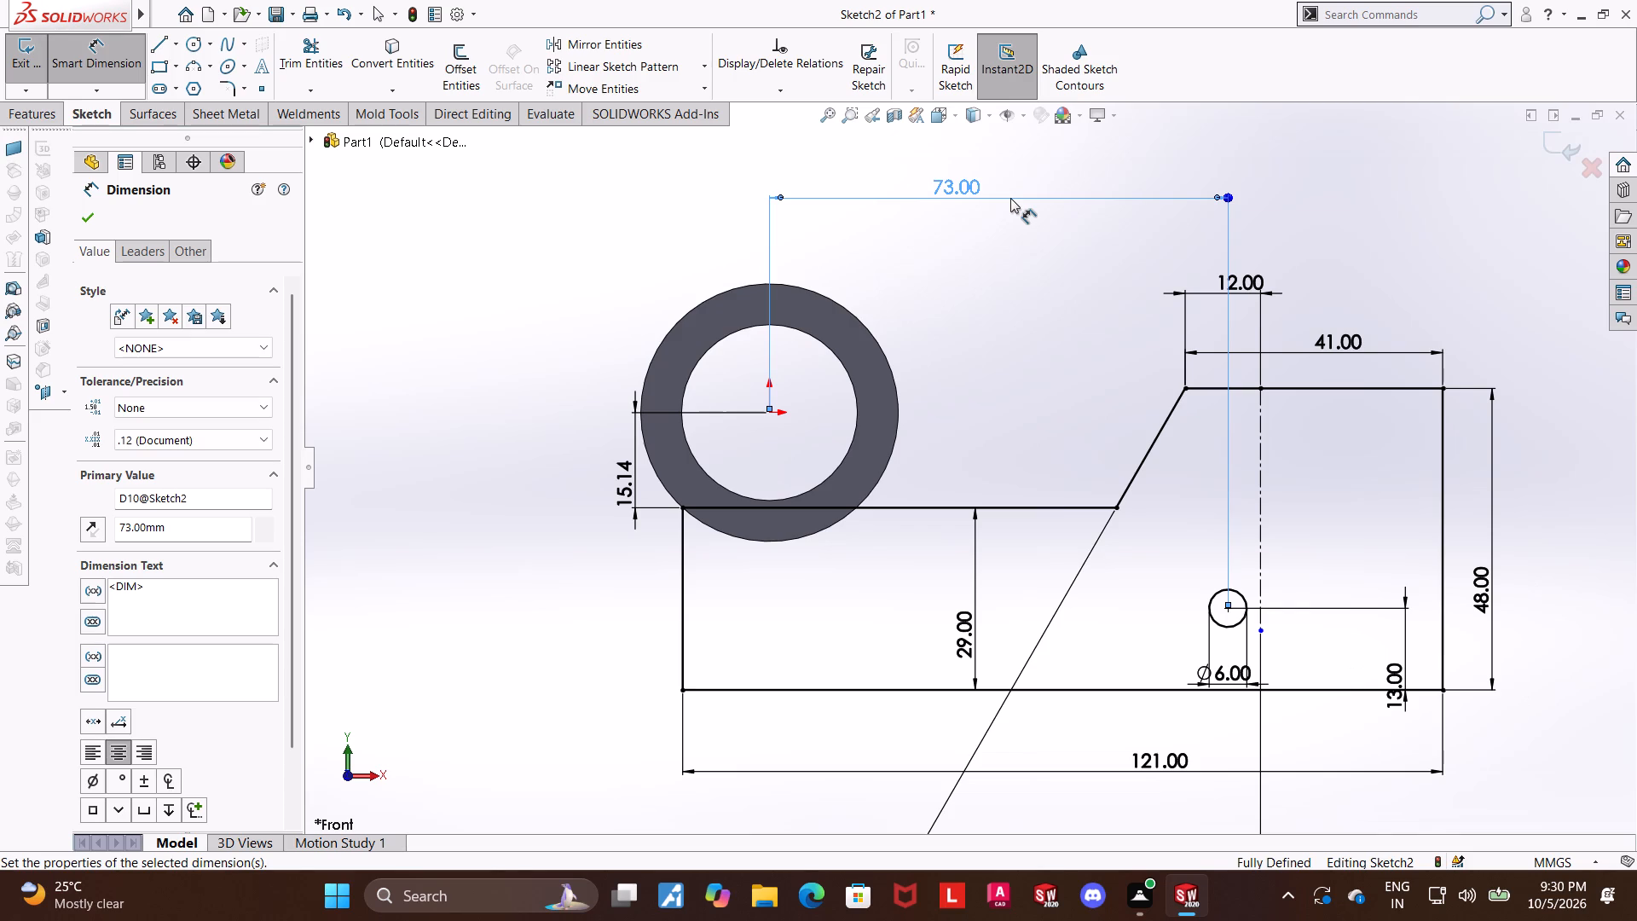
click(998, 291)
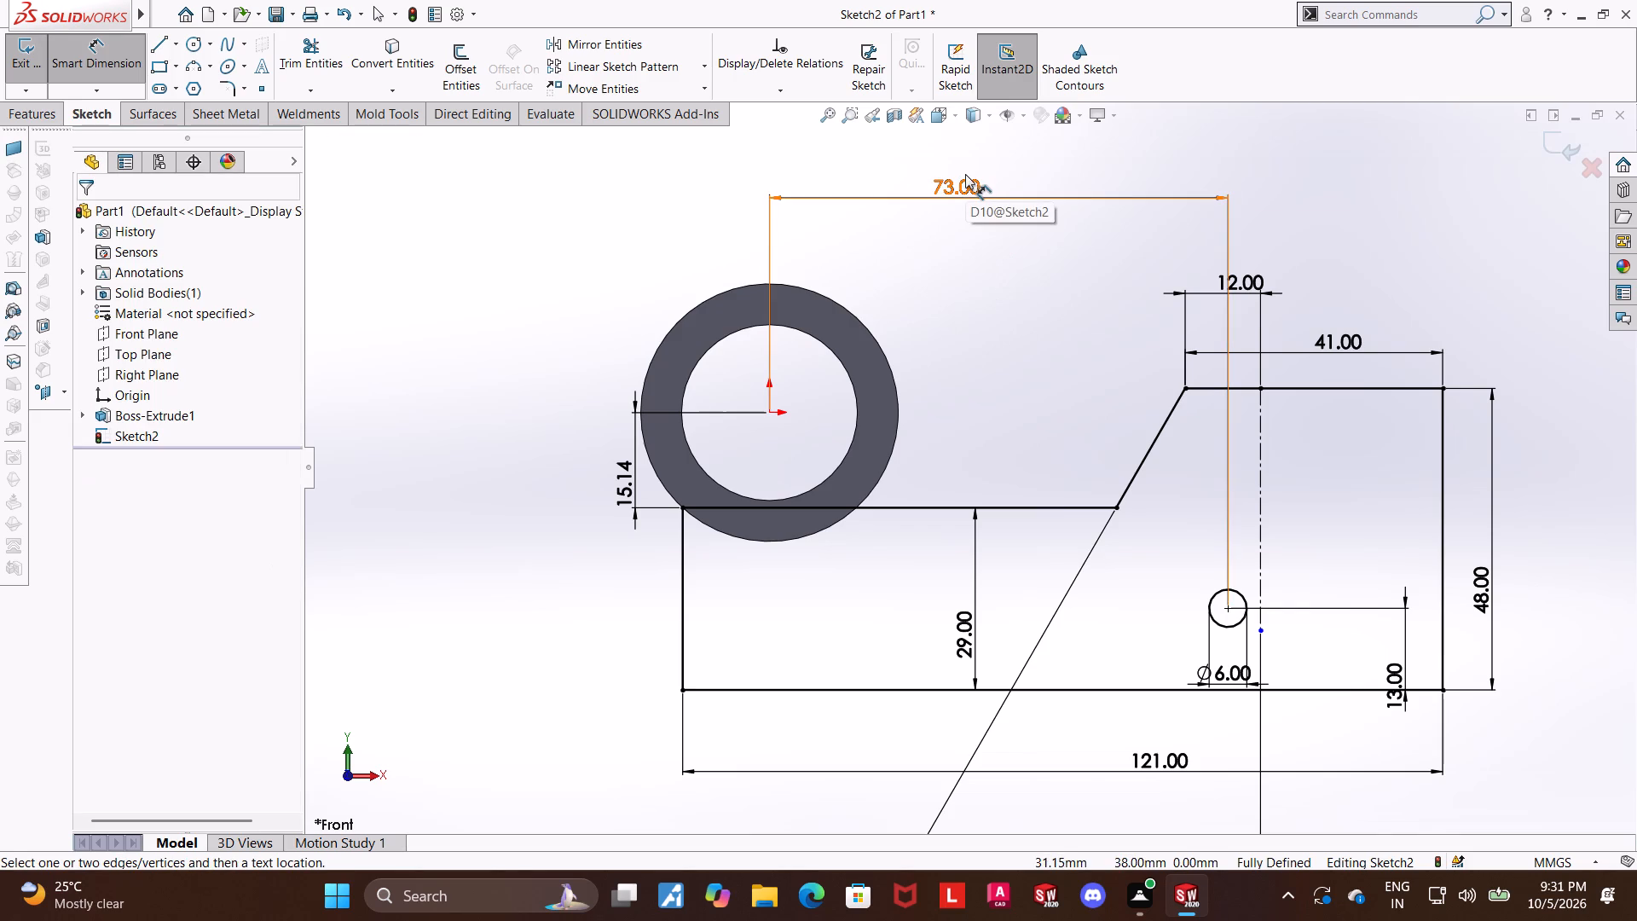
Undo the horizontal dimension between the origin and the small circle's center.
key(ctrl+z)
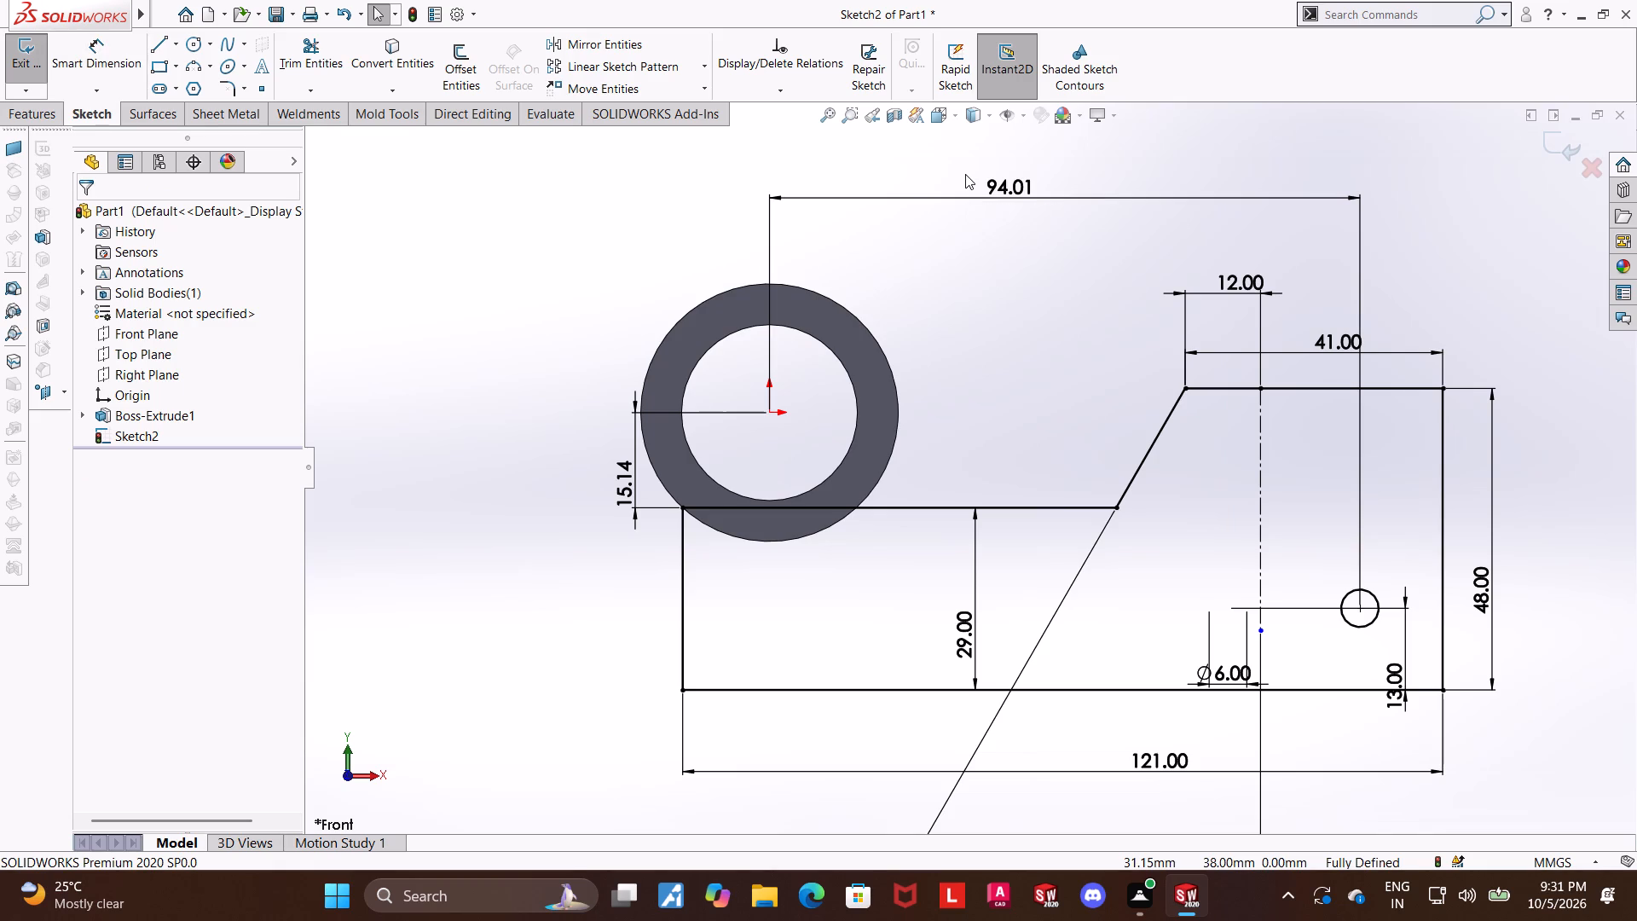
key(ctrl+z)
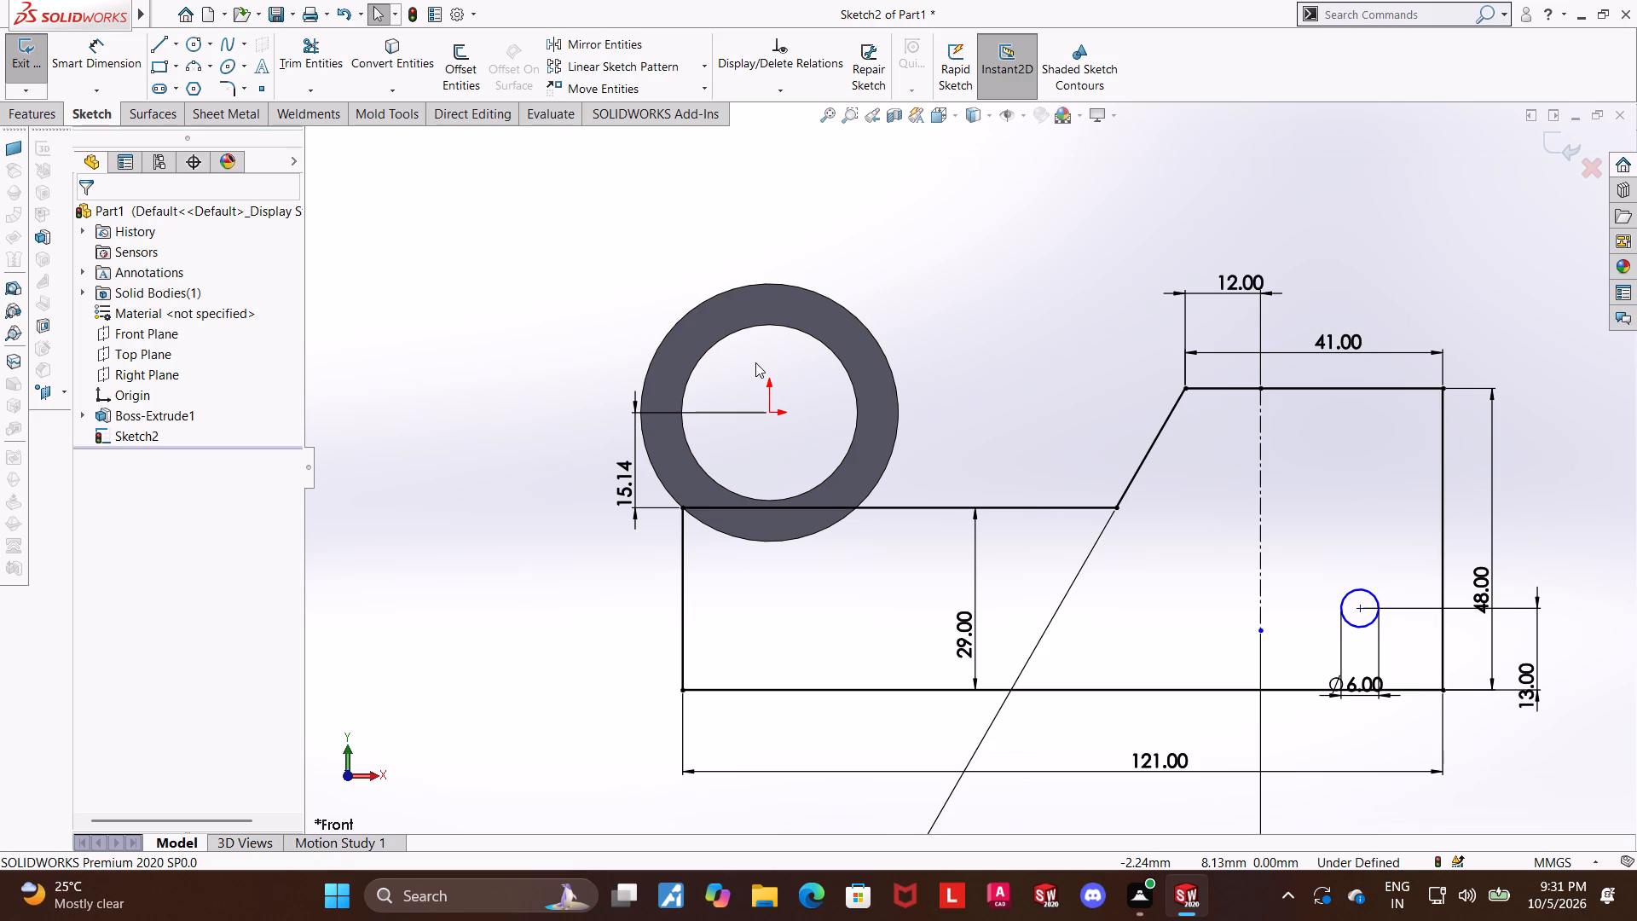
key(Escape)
Sketch a vertical centerline about 16 mm long upward from the small circle's center.
click(175, 49)
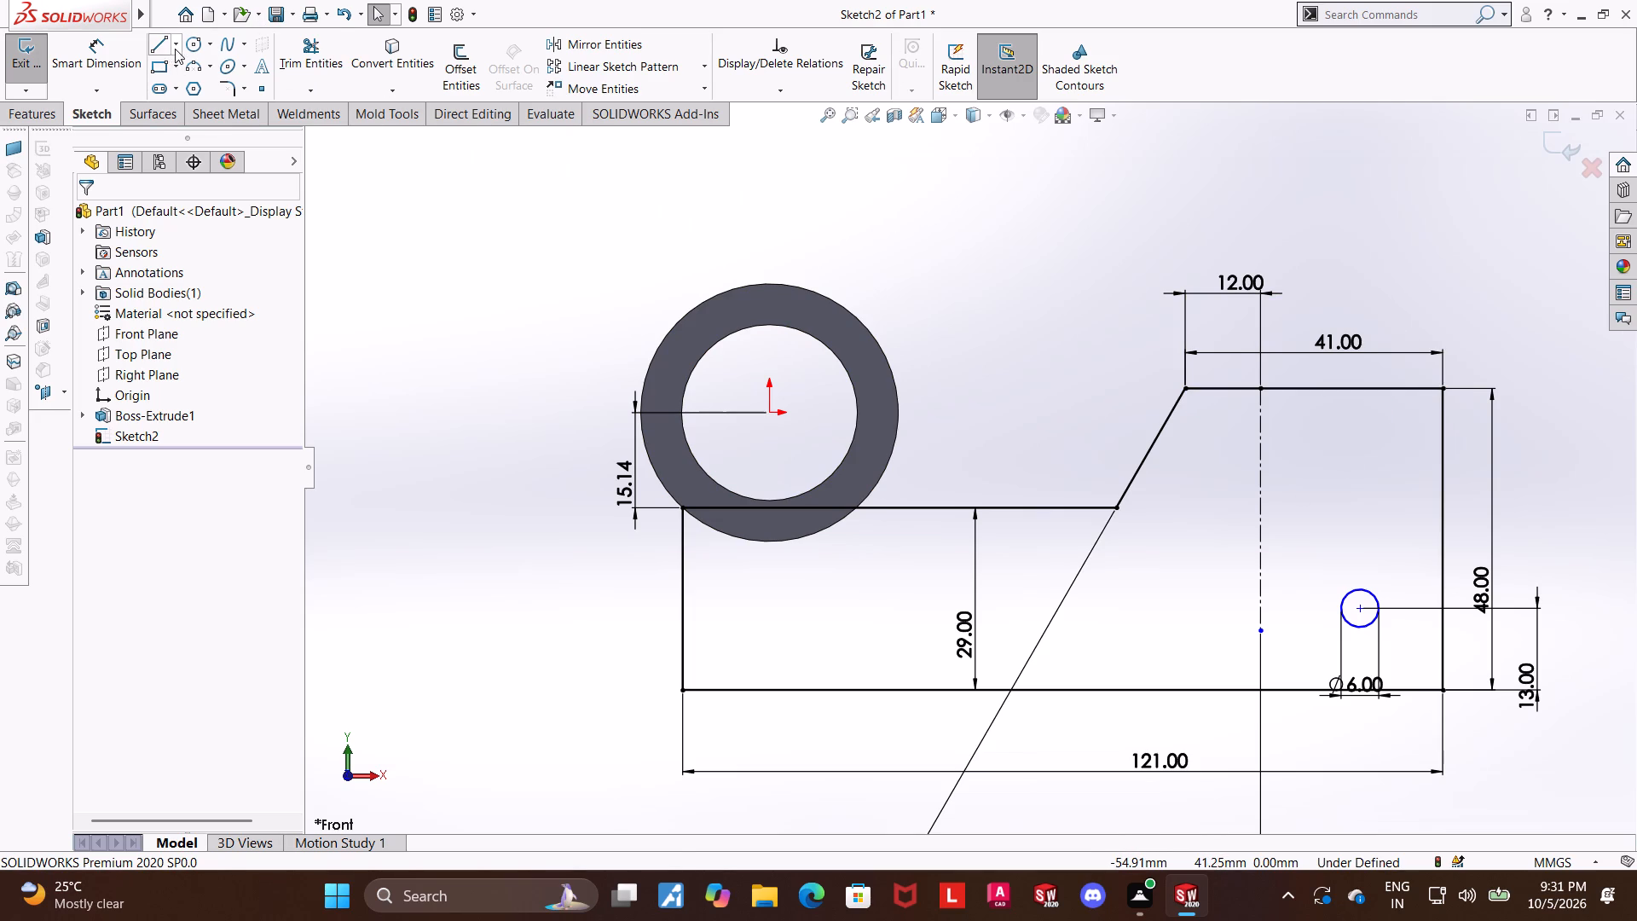
click(183, 89)
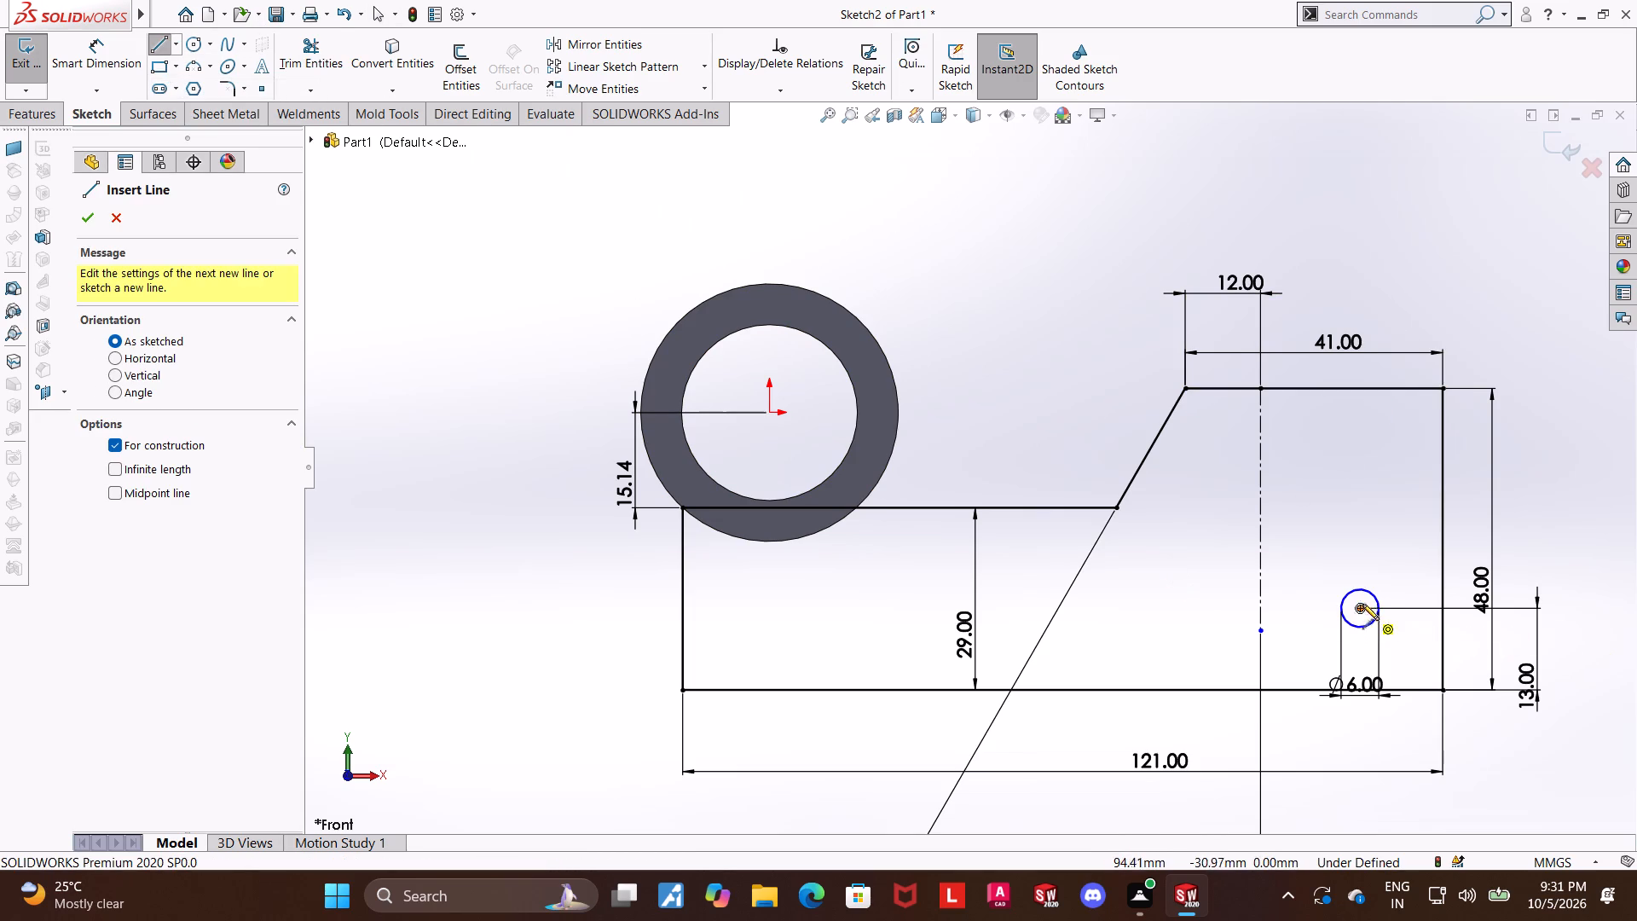
click(1362, 608)
click(1362, 511)
key(Escape)
key(Escape)
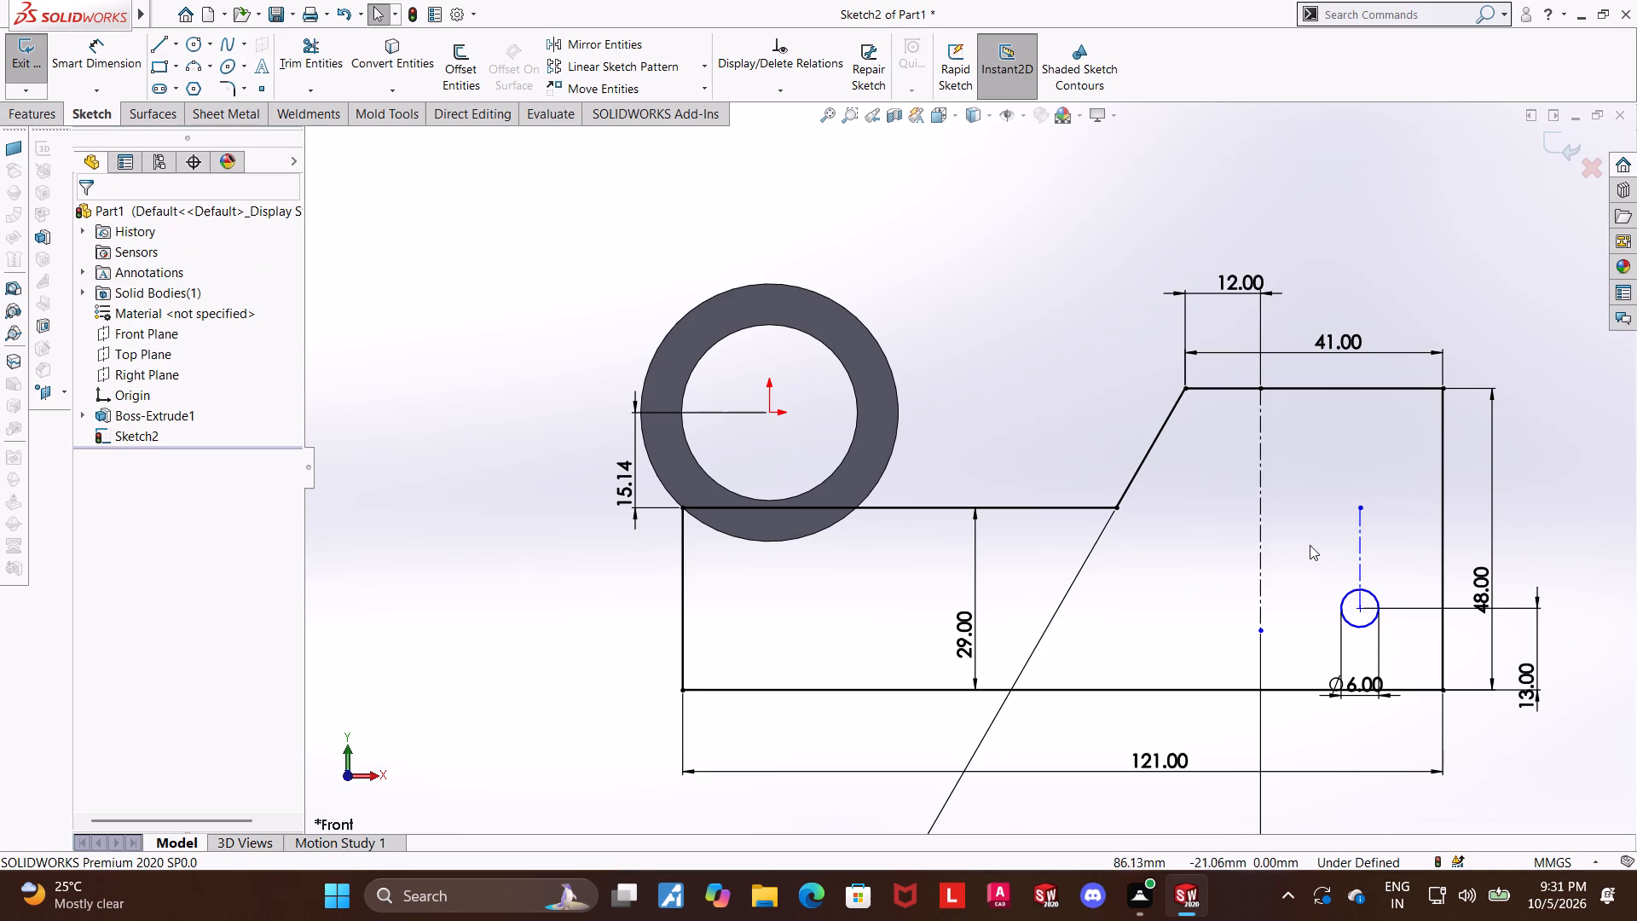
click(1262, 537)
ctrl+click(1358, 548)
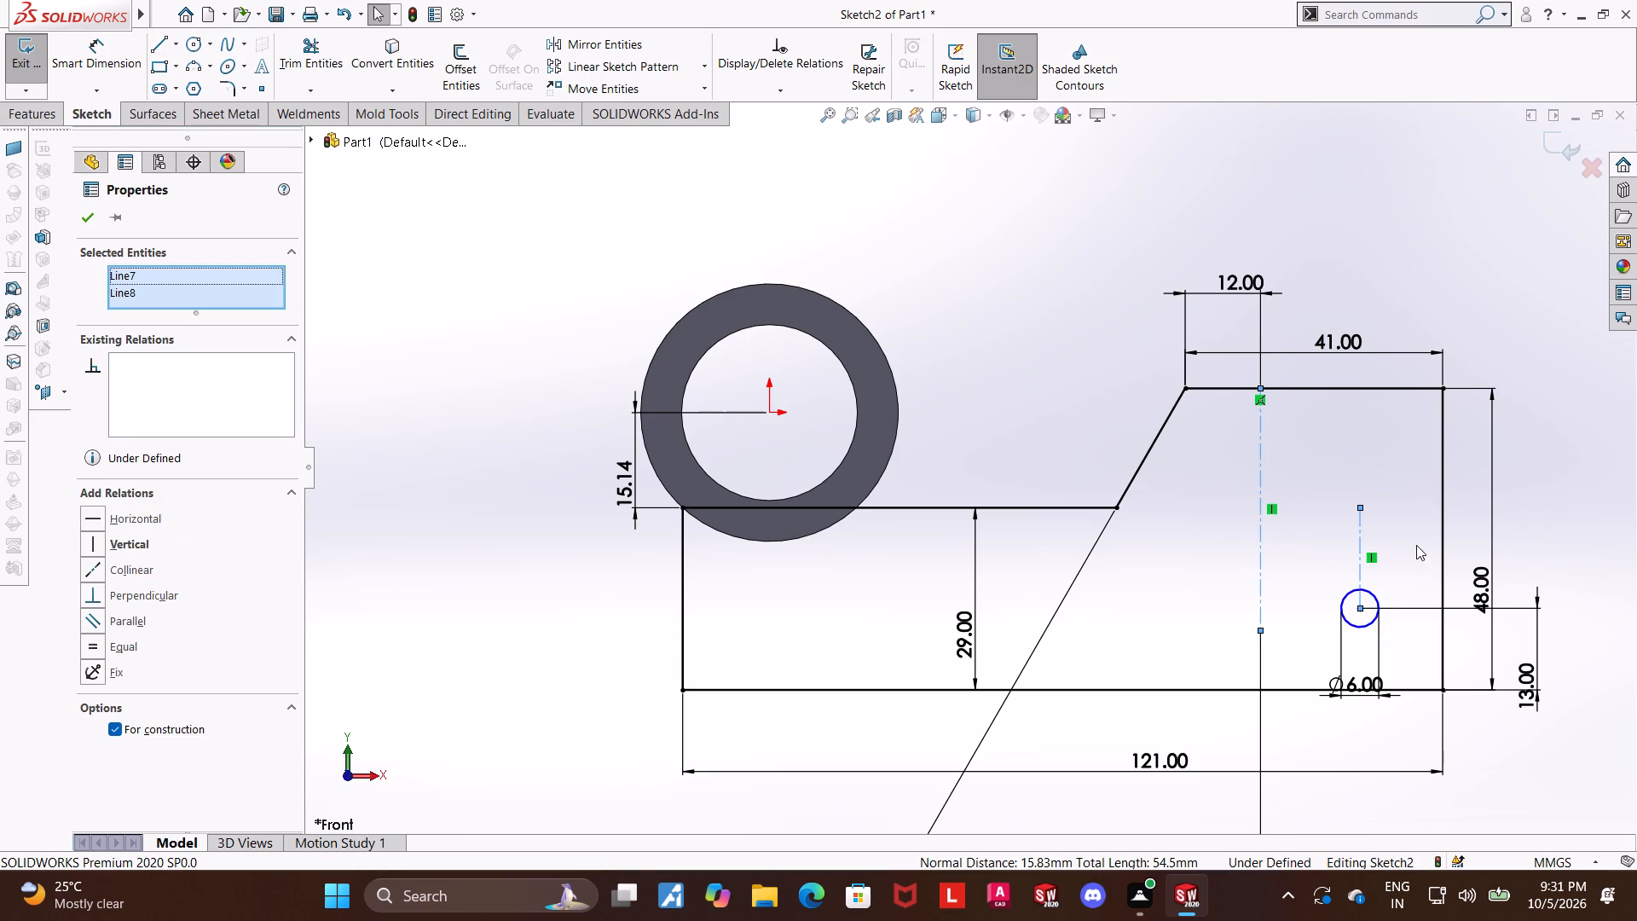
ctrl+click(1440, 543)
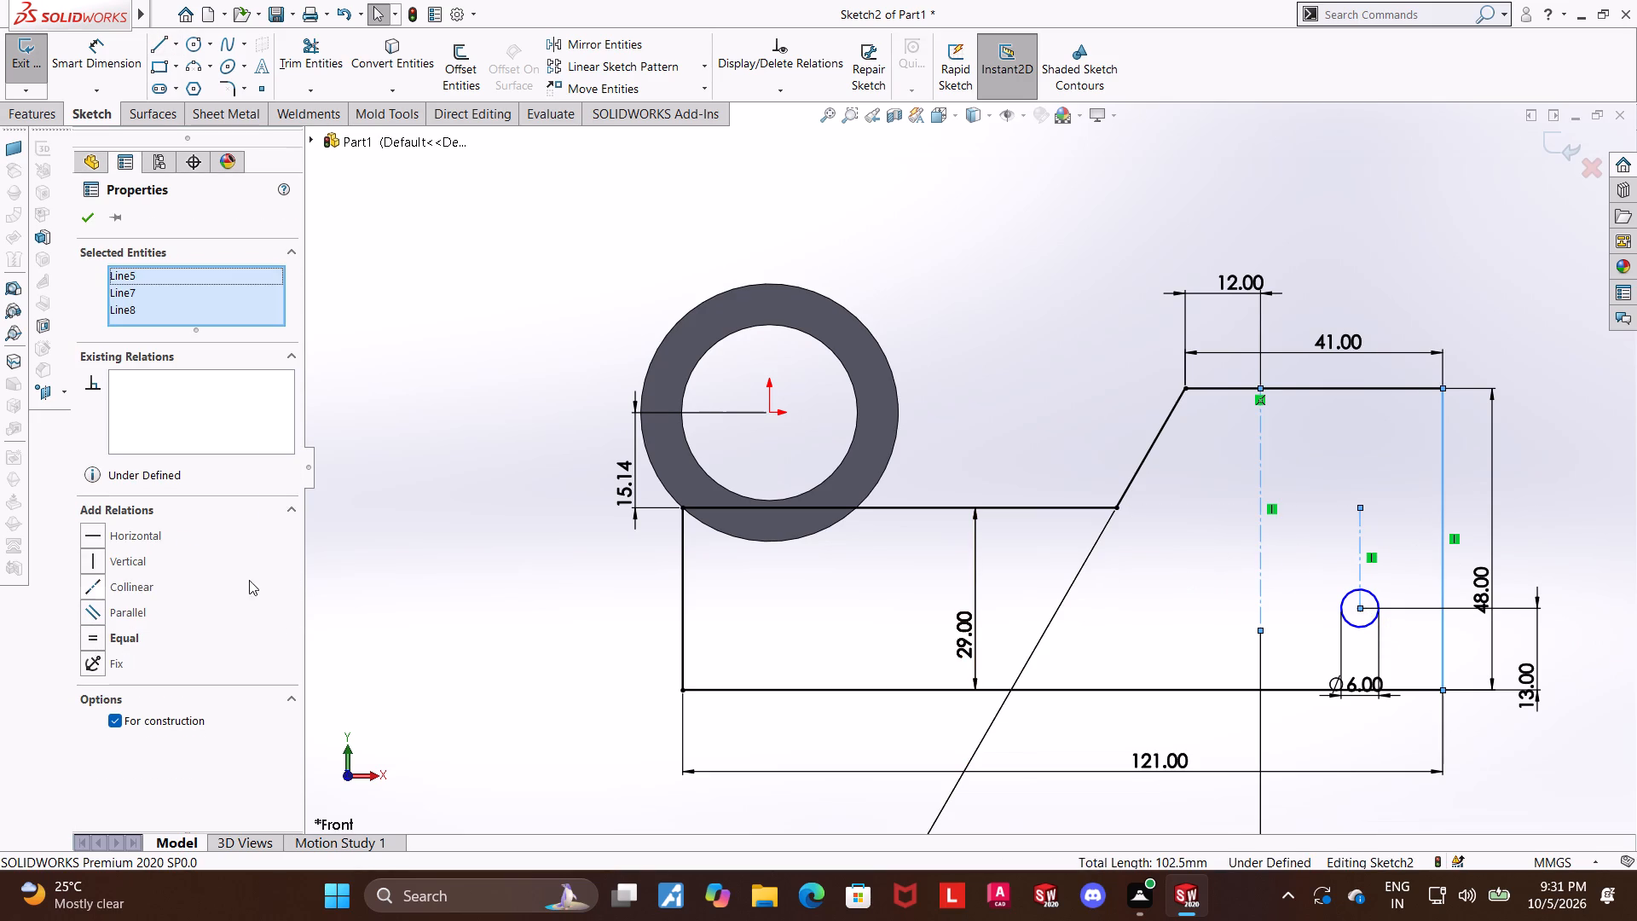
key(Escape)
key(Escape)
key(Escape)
Undo the short vertical centerline sketched above the small circle.
key(ctrl+z)
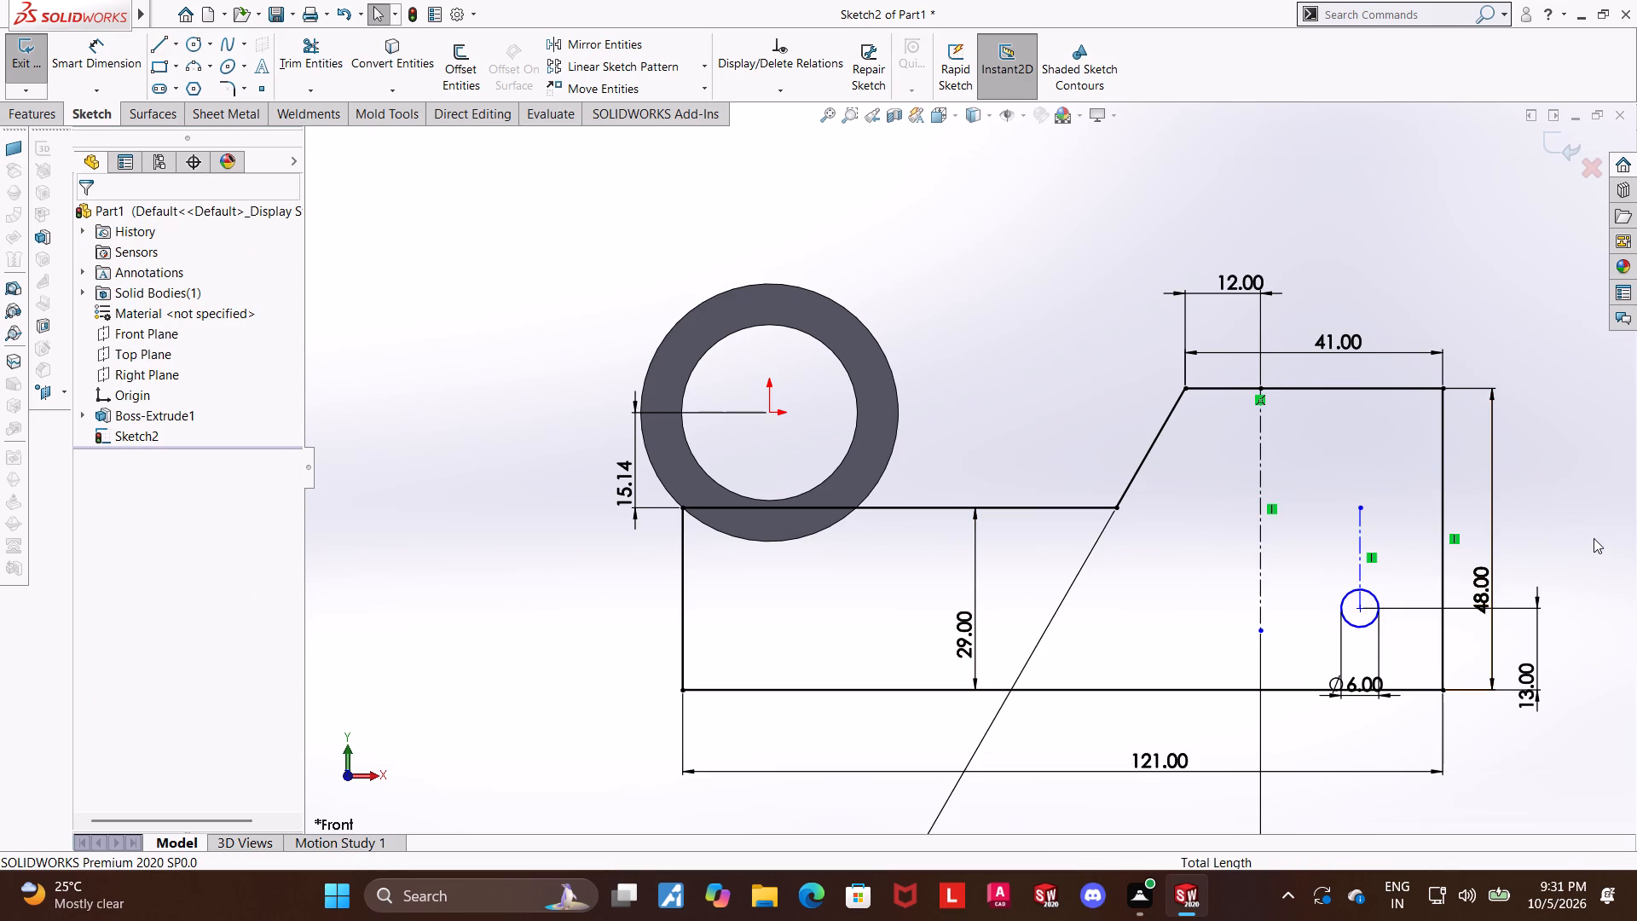
click(1594, 538)
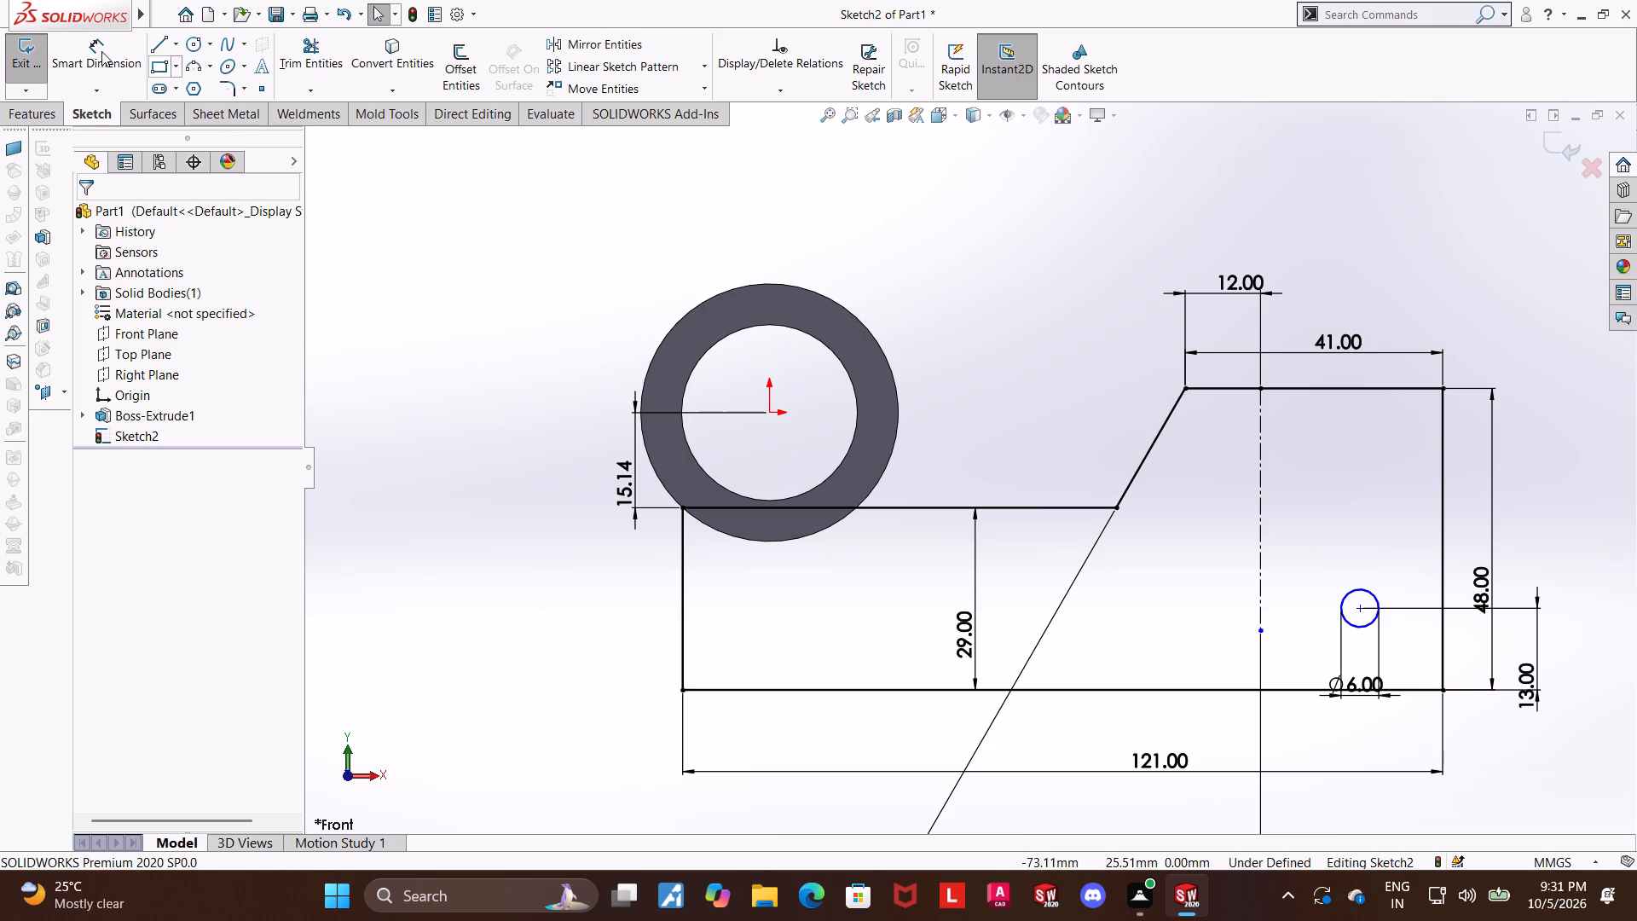
Check the horizontal distance between the long vertical centerline and the profile's right edge using Smart Dimension.
click(101, 51)
click(1264, 440)
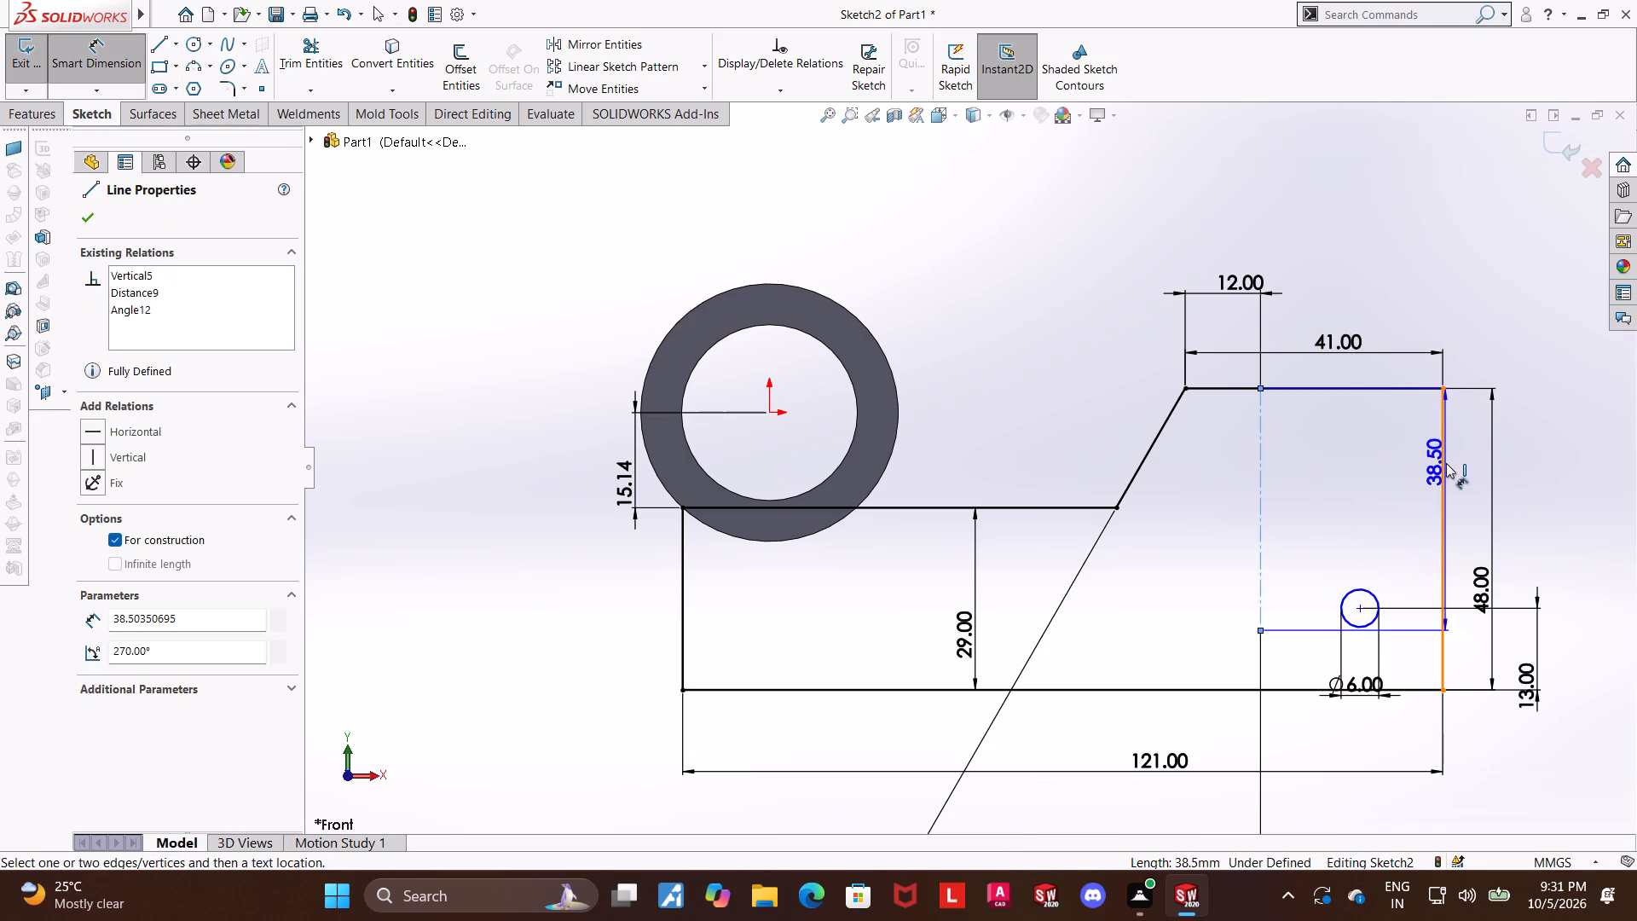
click(1446, 463)
key(Escape)
key(Escape)
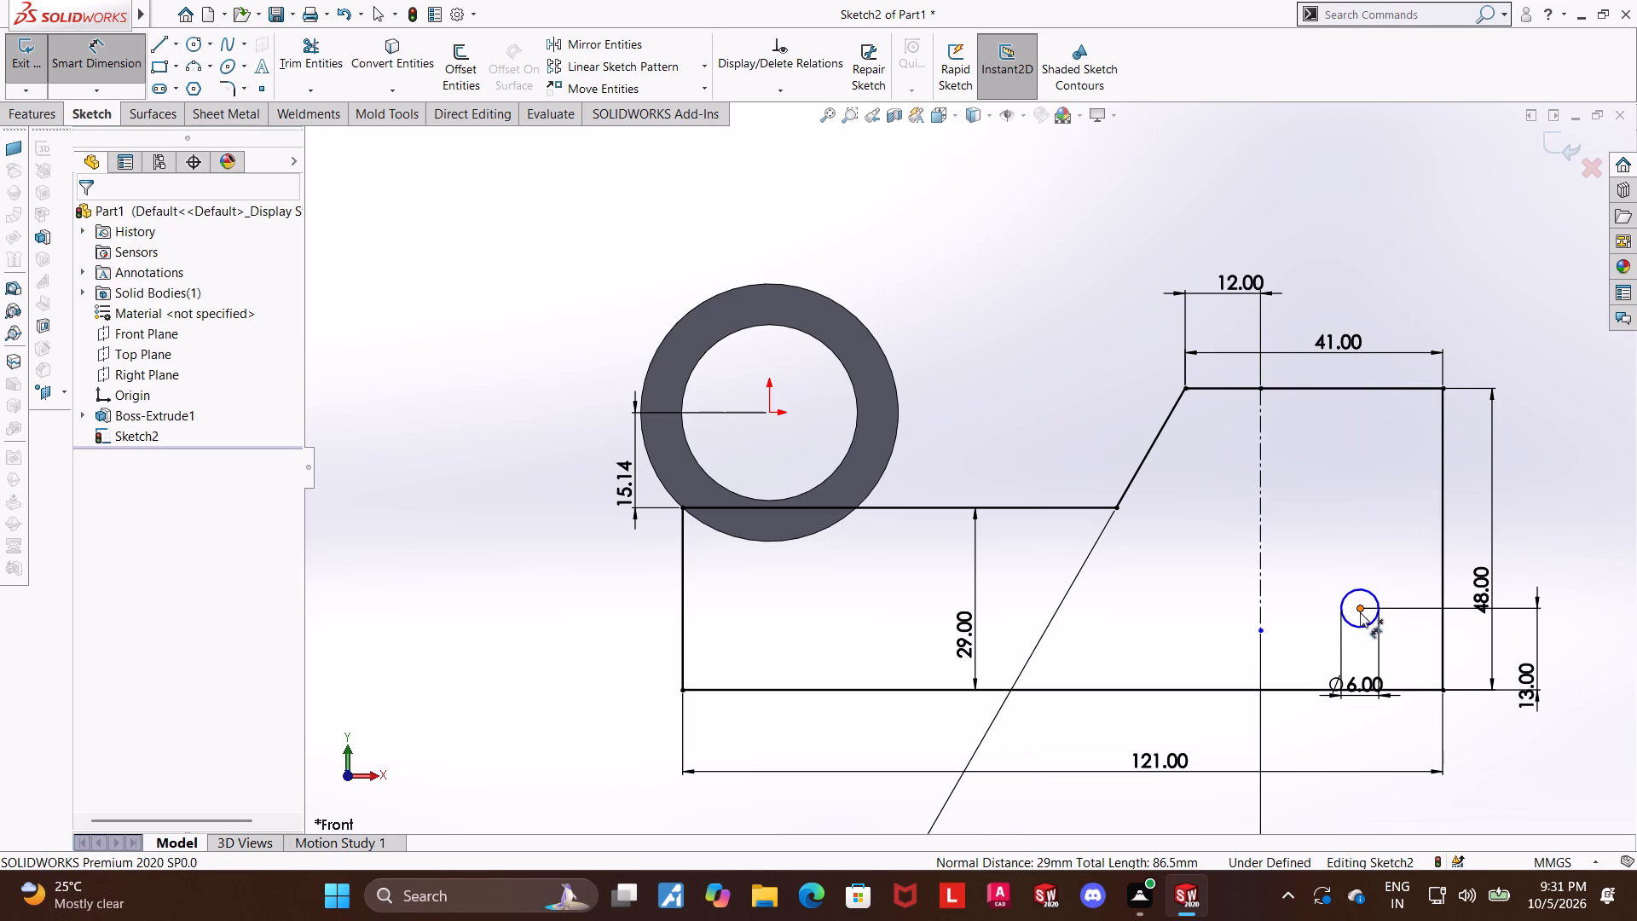
Dimension the horizontal distance from the small circle's center to the profile's right edge as 29/2 mm.
click(1360, 612)
click(1440, 583)
click(1399, 550)
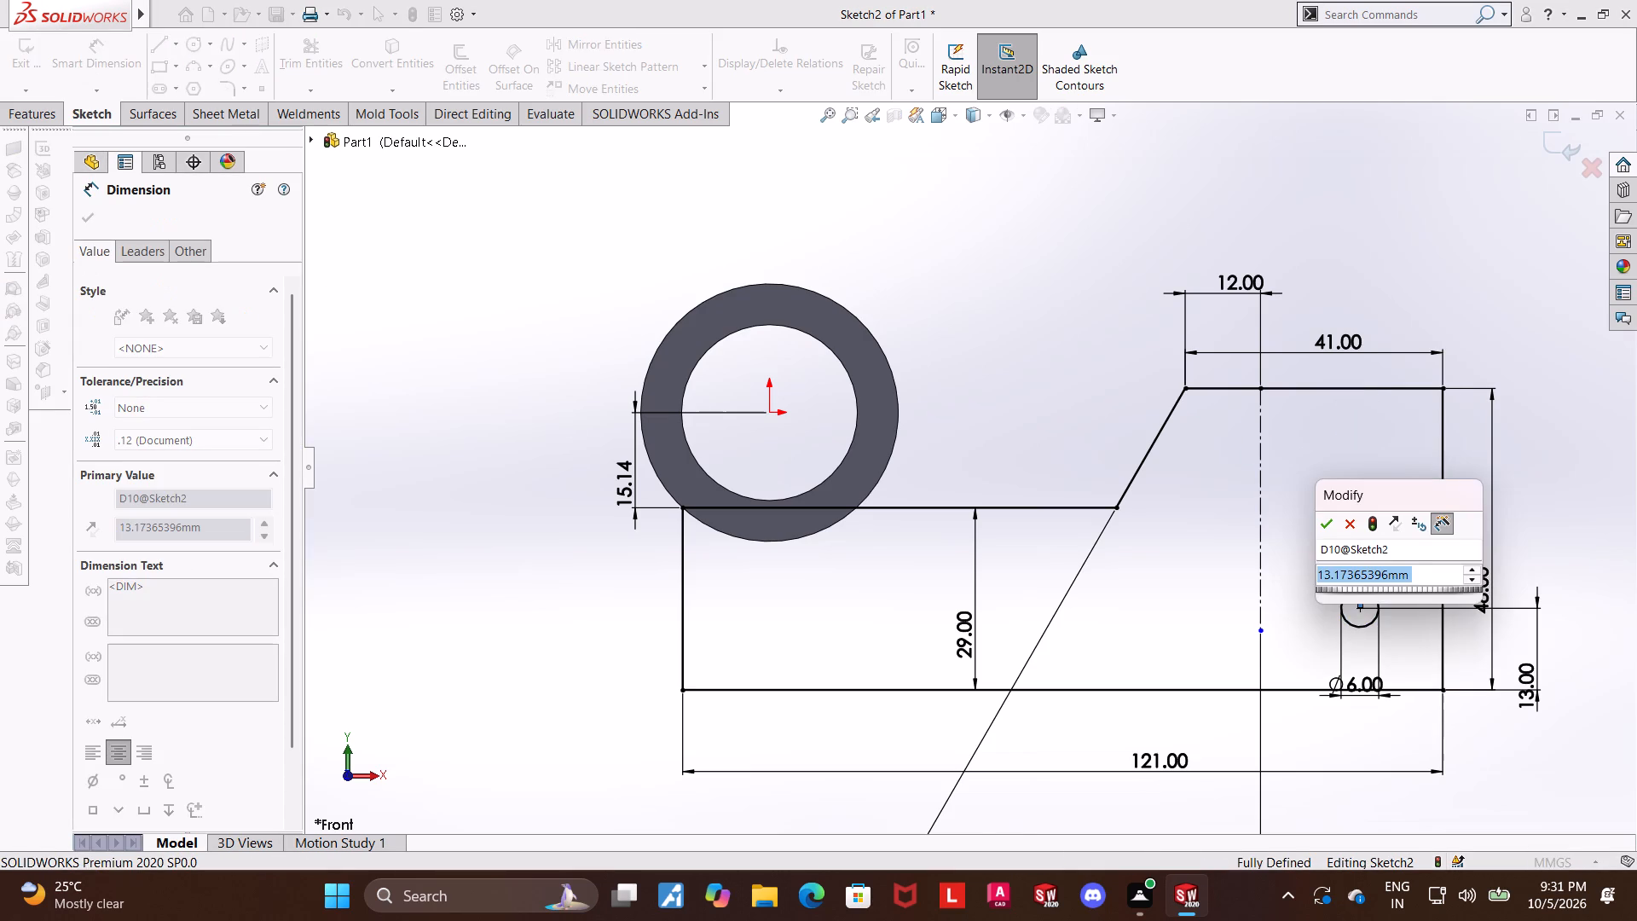
text(29/2)
key(Return)
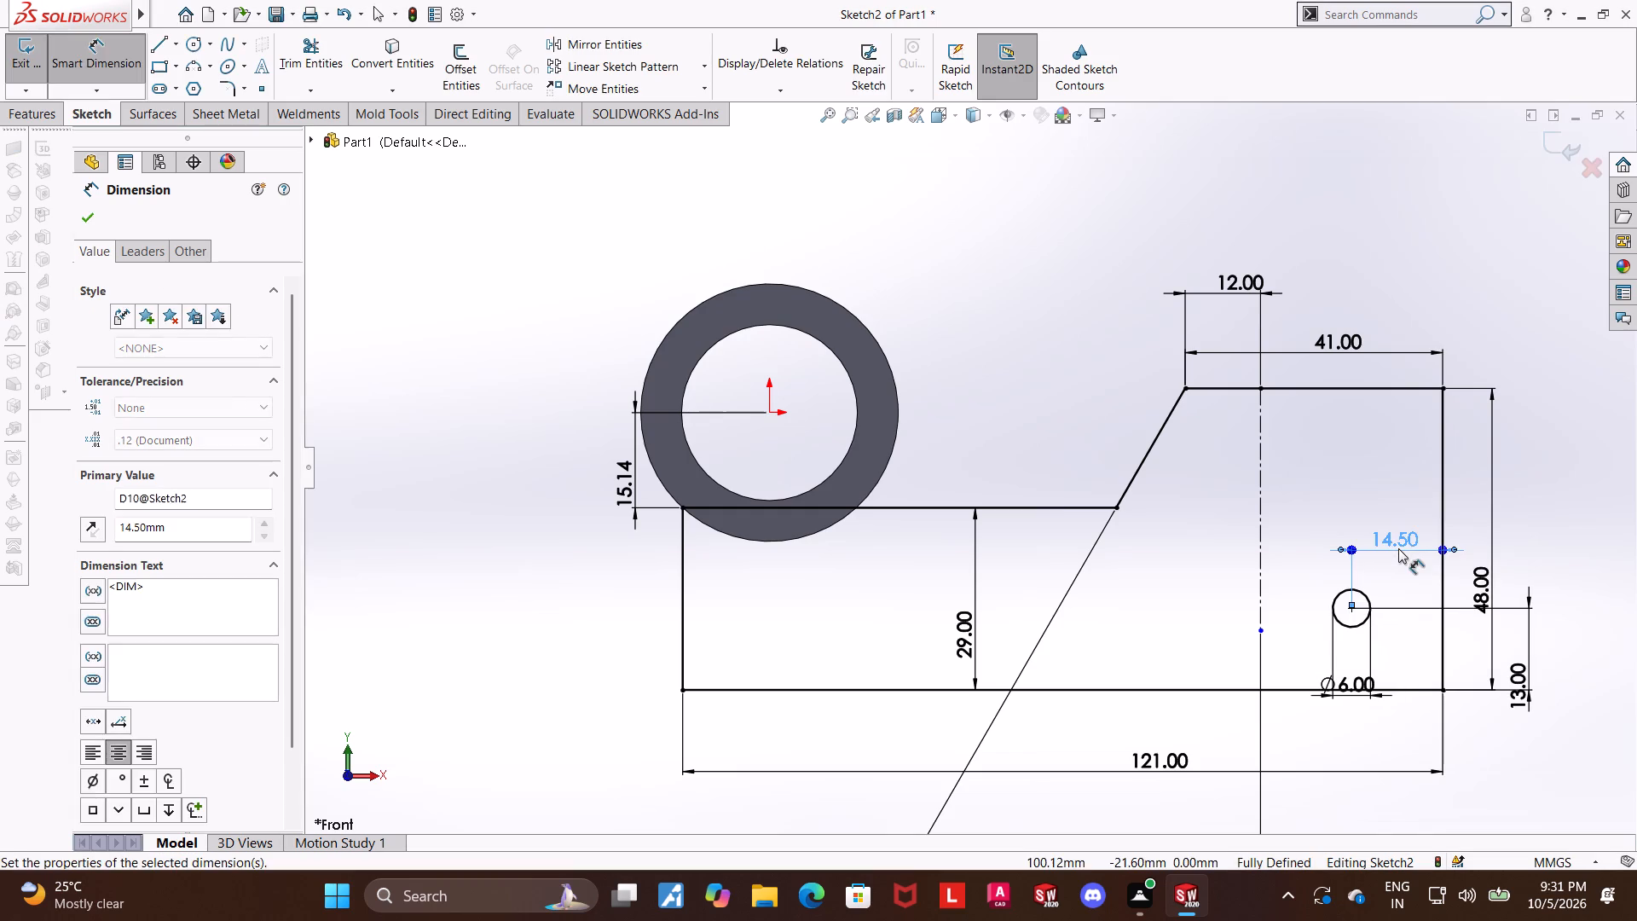
key(Escape)
key(Escape)
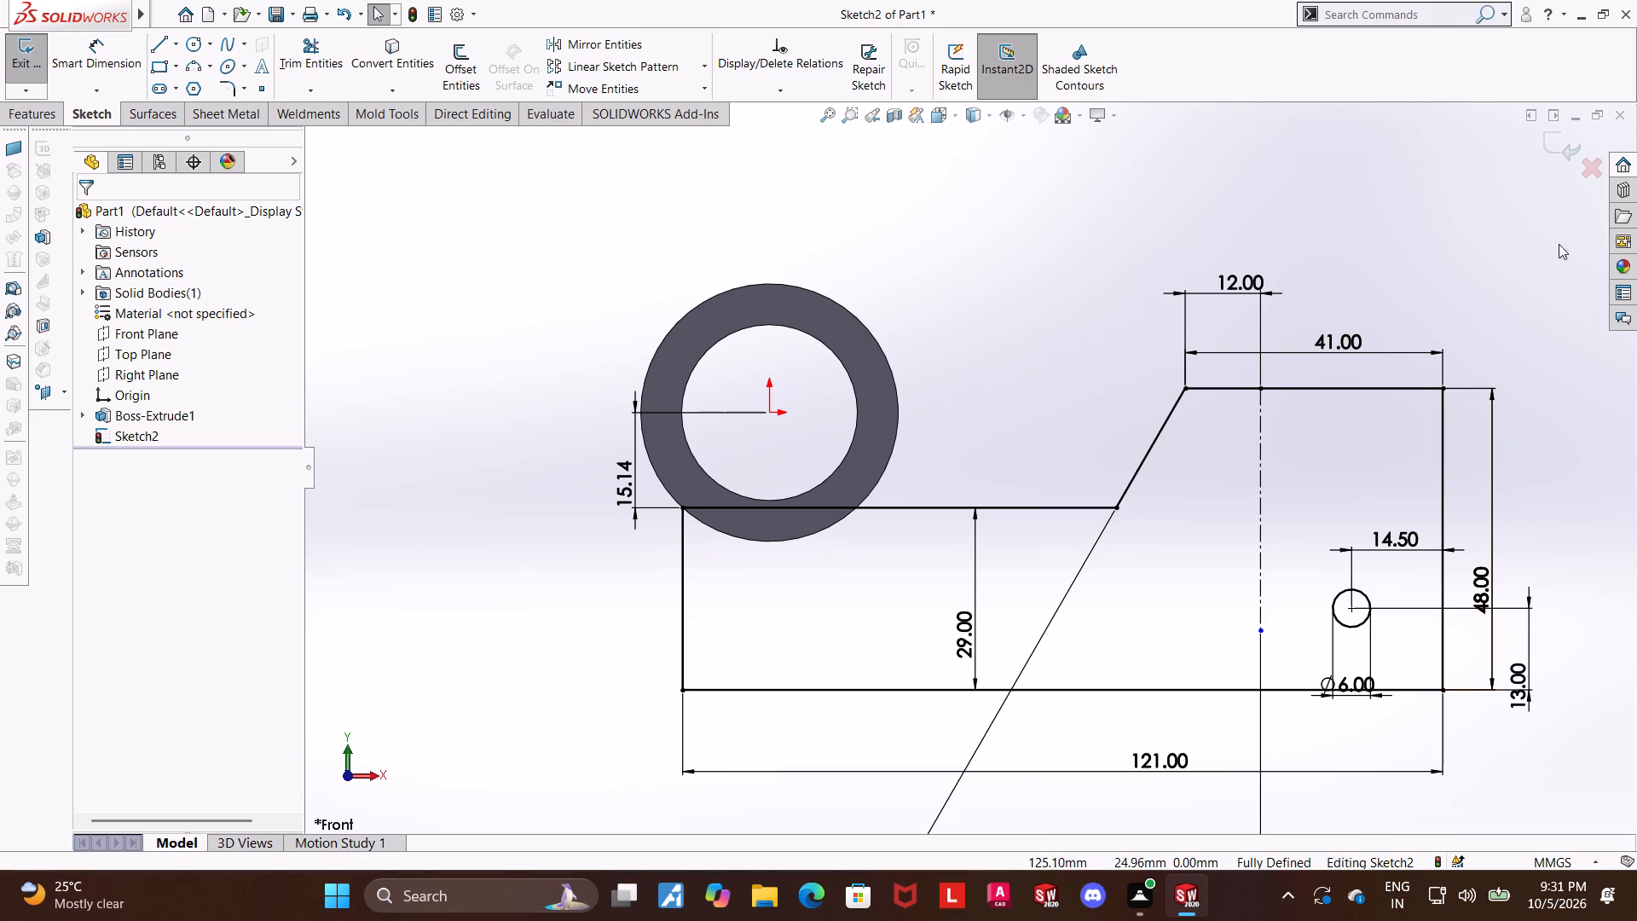
Sketch a second small circle directly above the 6 mm circle, with its center about 18 mm higher.
click(200, 45)
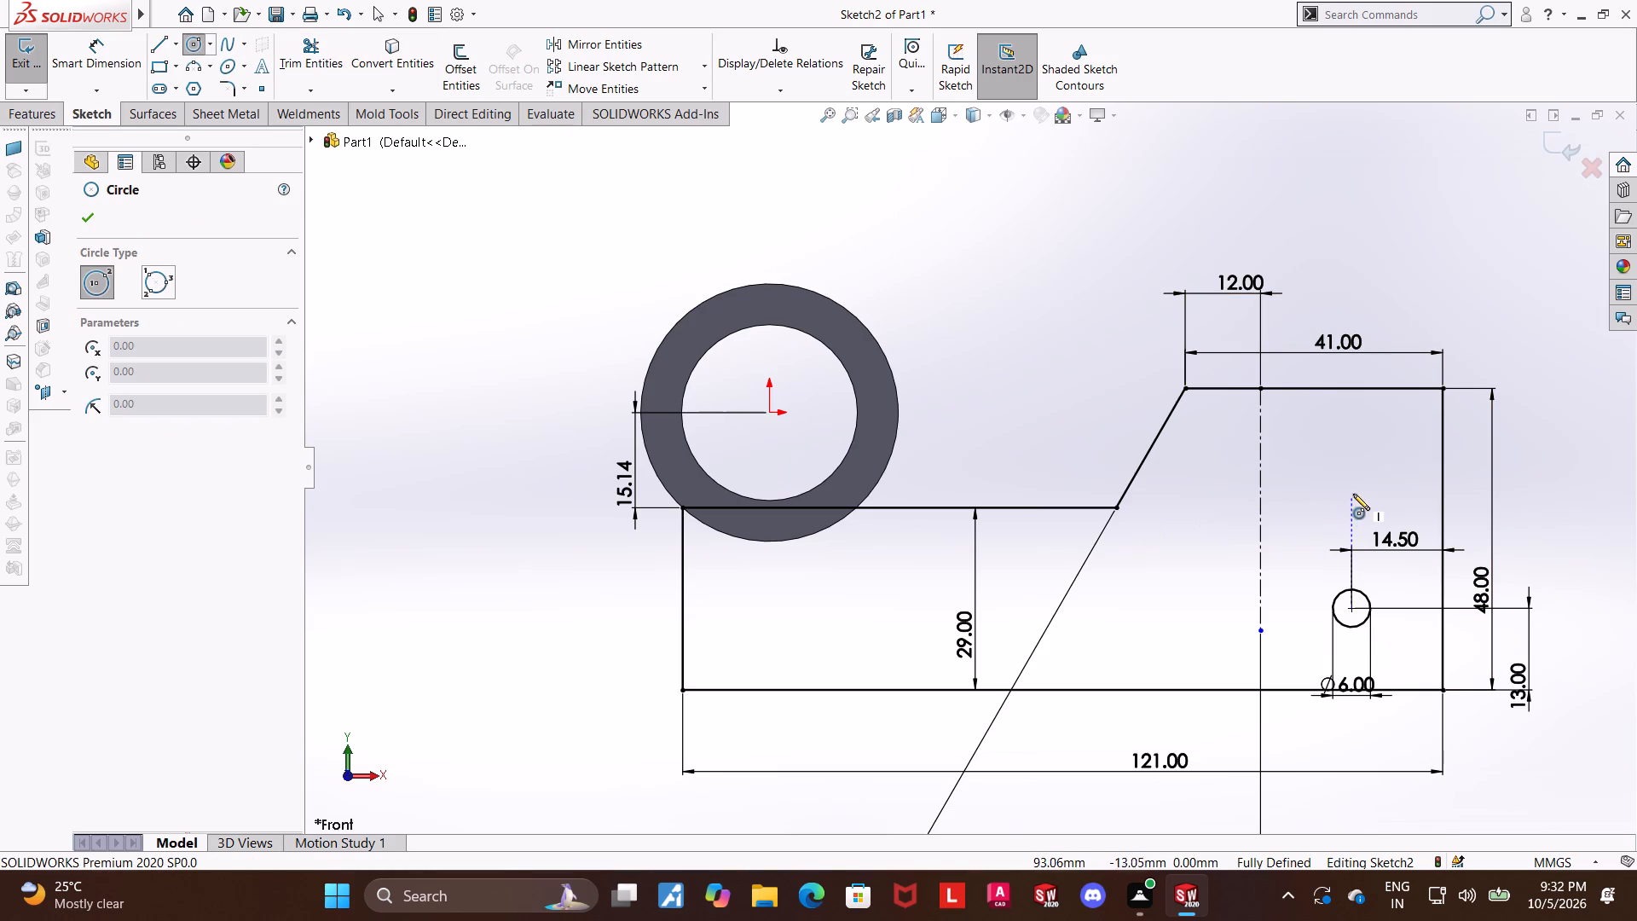
click(1353, 494)
click(1365, 477)
key(Escape)
key(Escape)
click(68, 55)
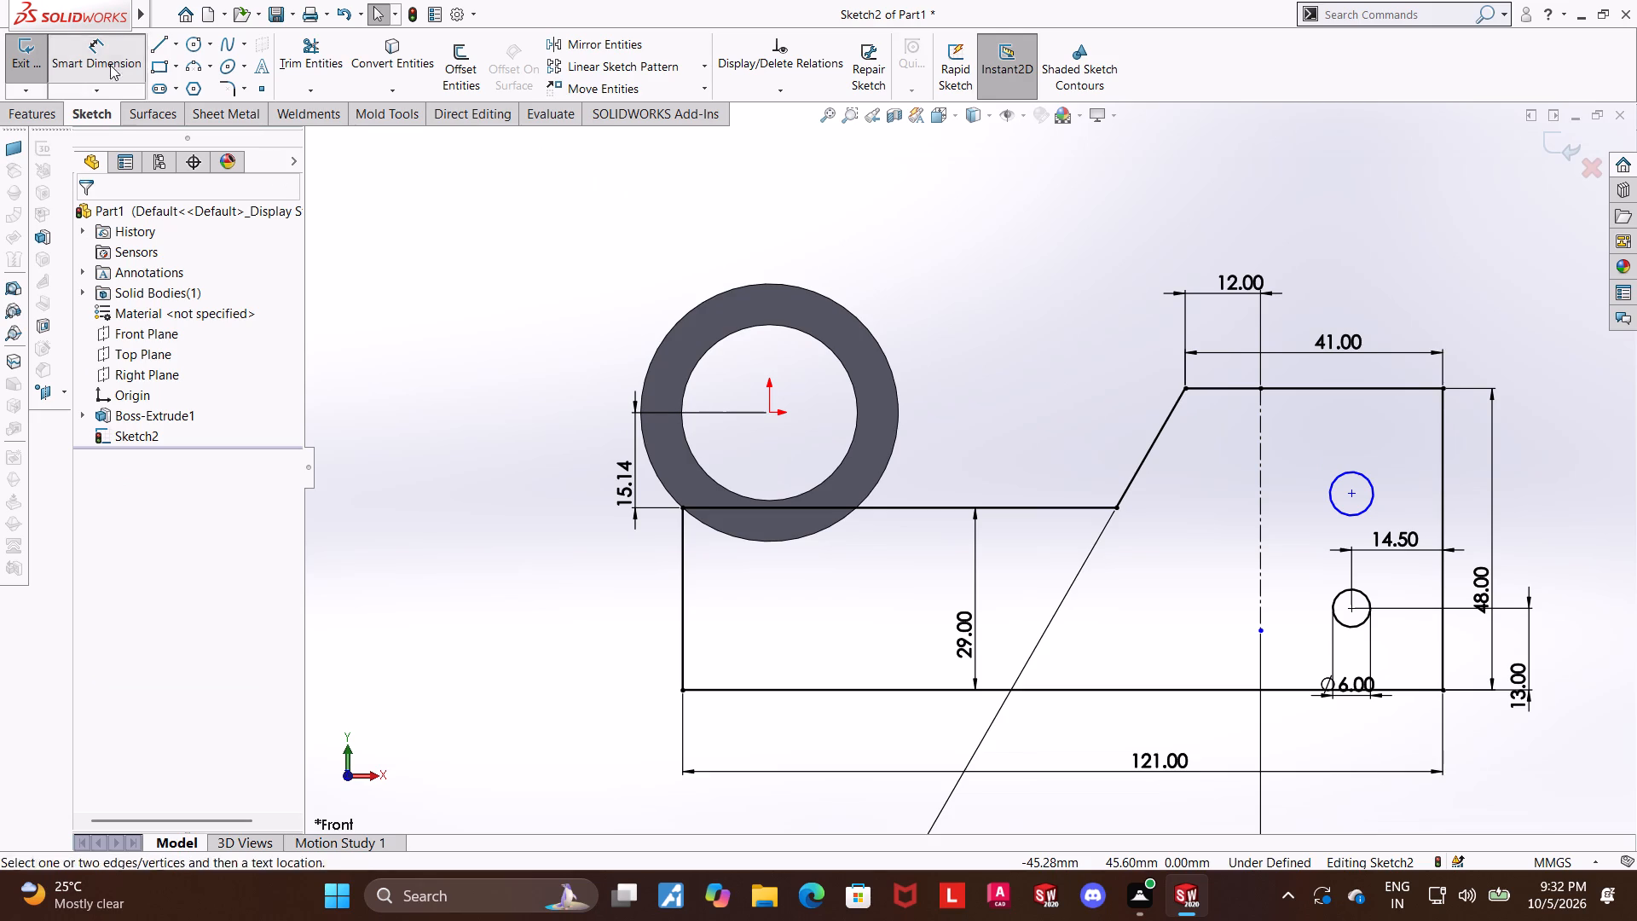
key(Escape)
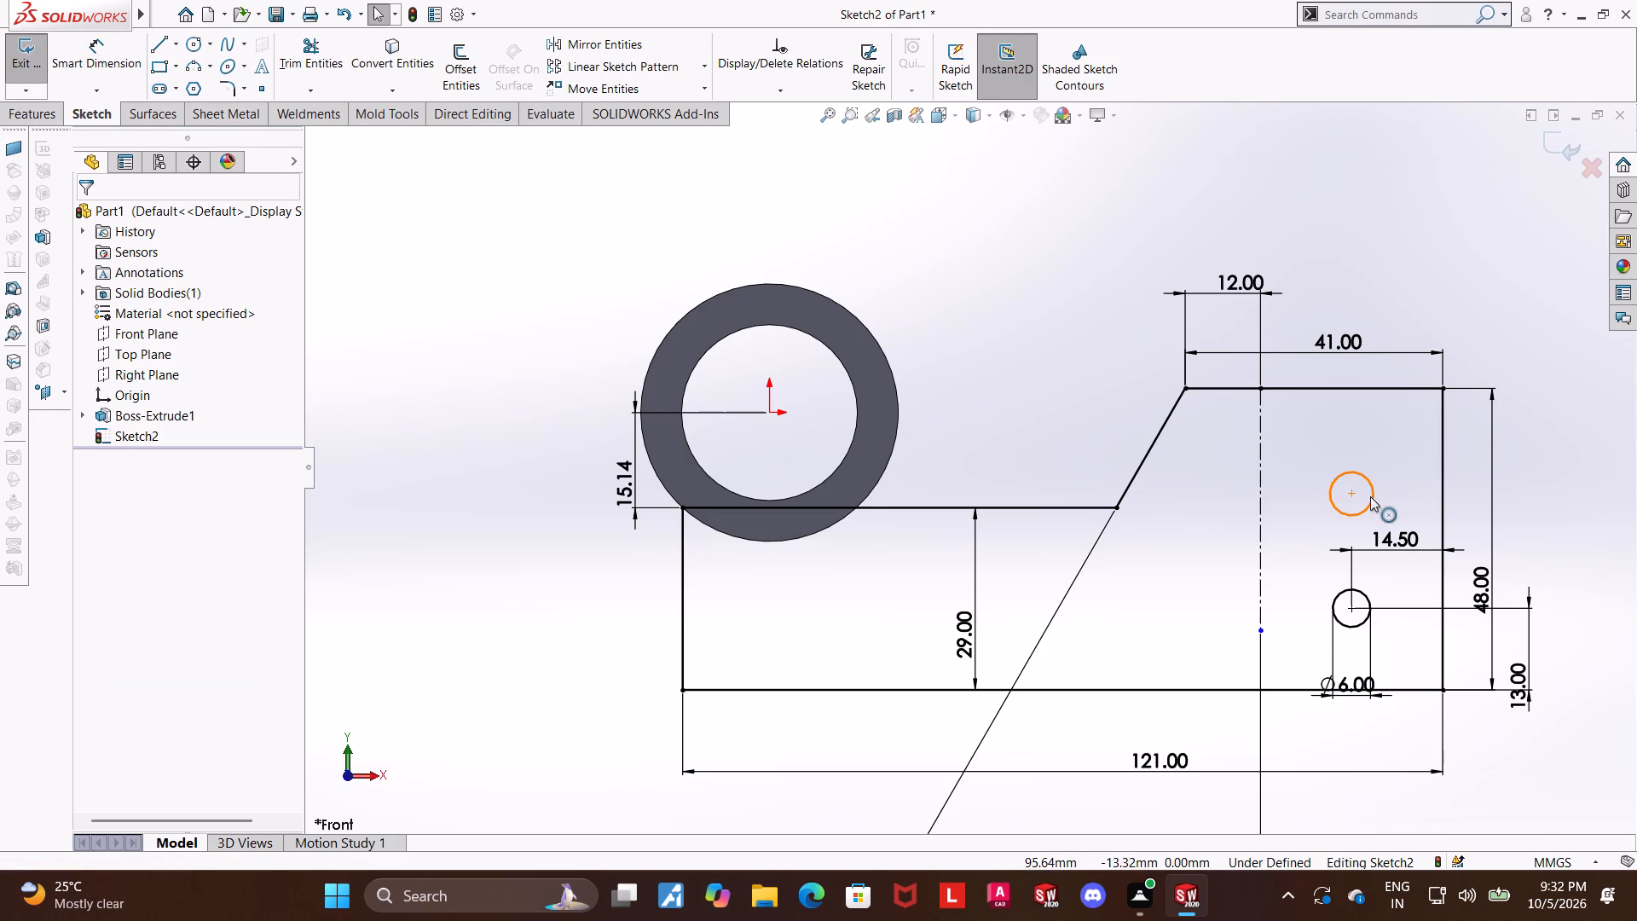
Add an Equal relation between the upper circle and the 6 mm circle.
click(1370, 496)
ctrl+click(1366, 590)
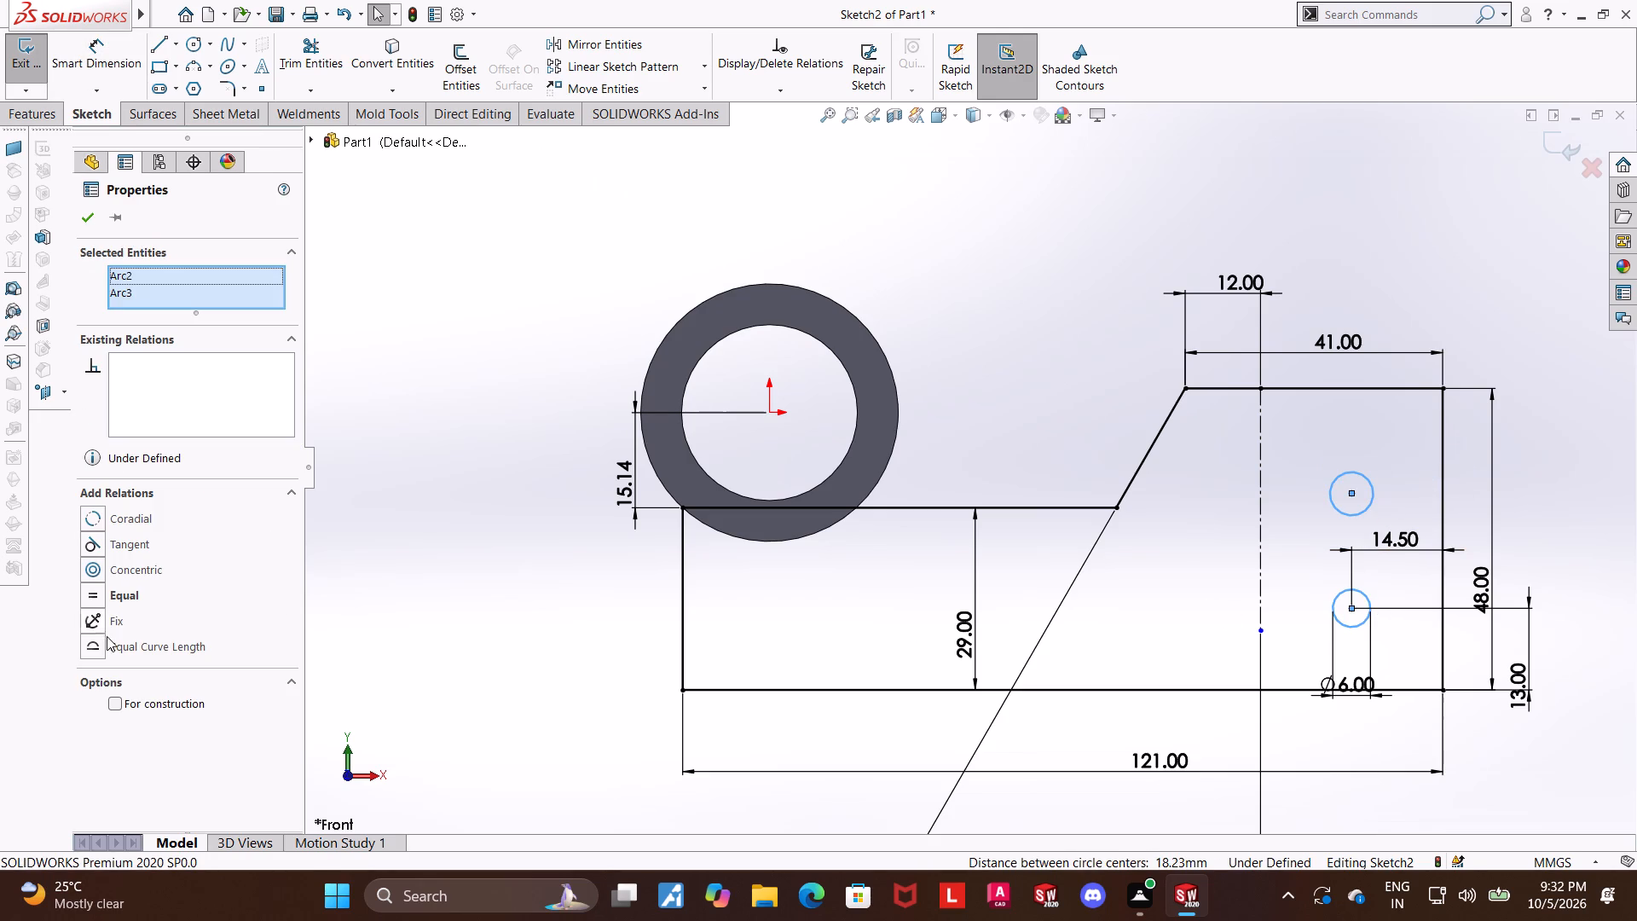
click(92, 591)
click(83, 227)
key(Escape)
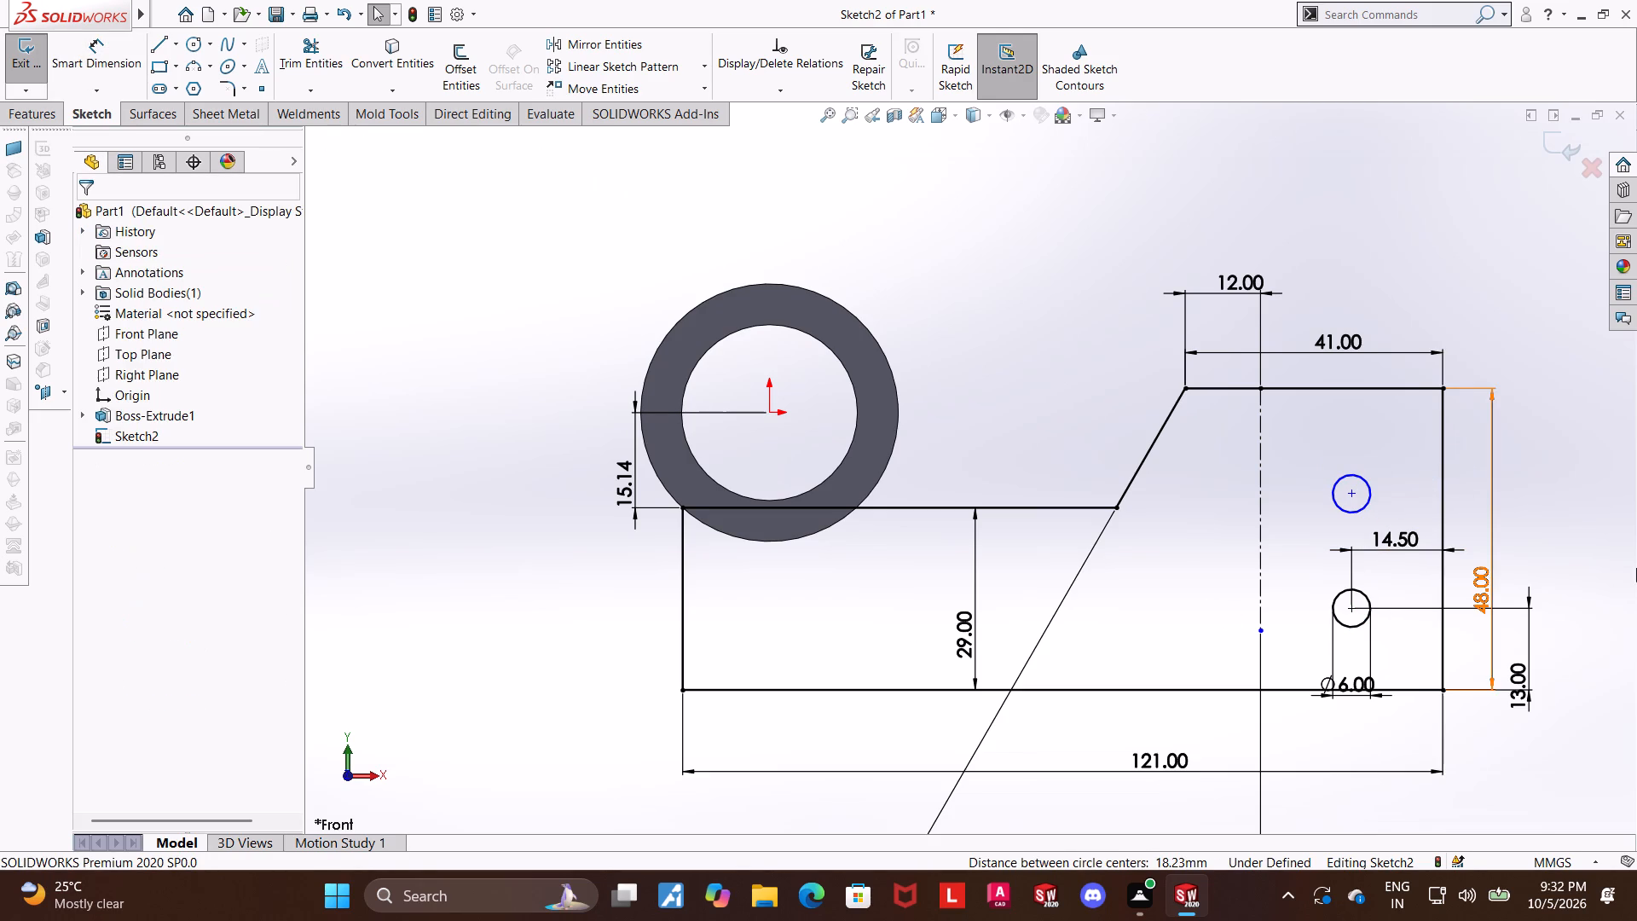
key(Escape)
key(Escape)
Dimension the vertical distance between the two small circles' centers as 22 mm.
click(72, 46)
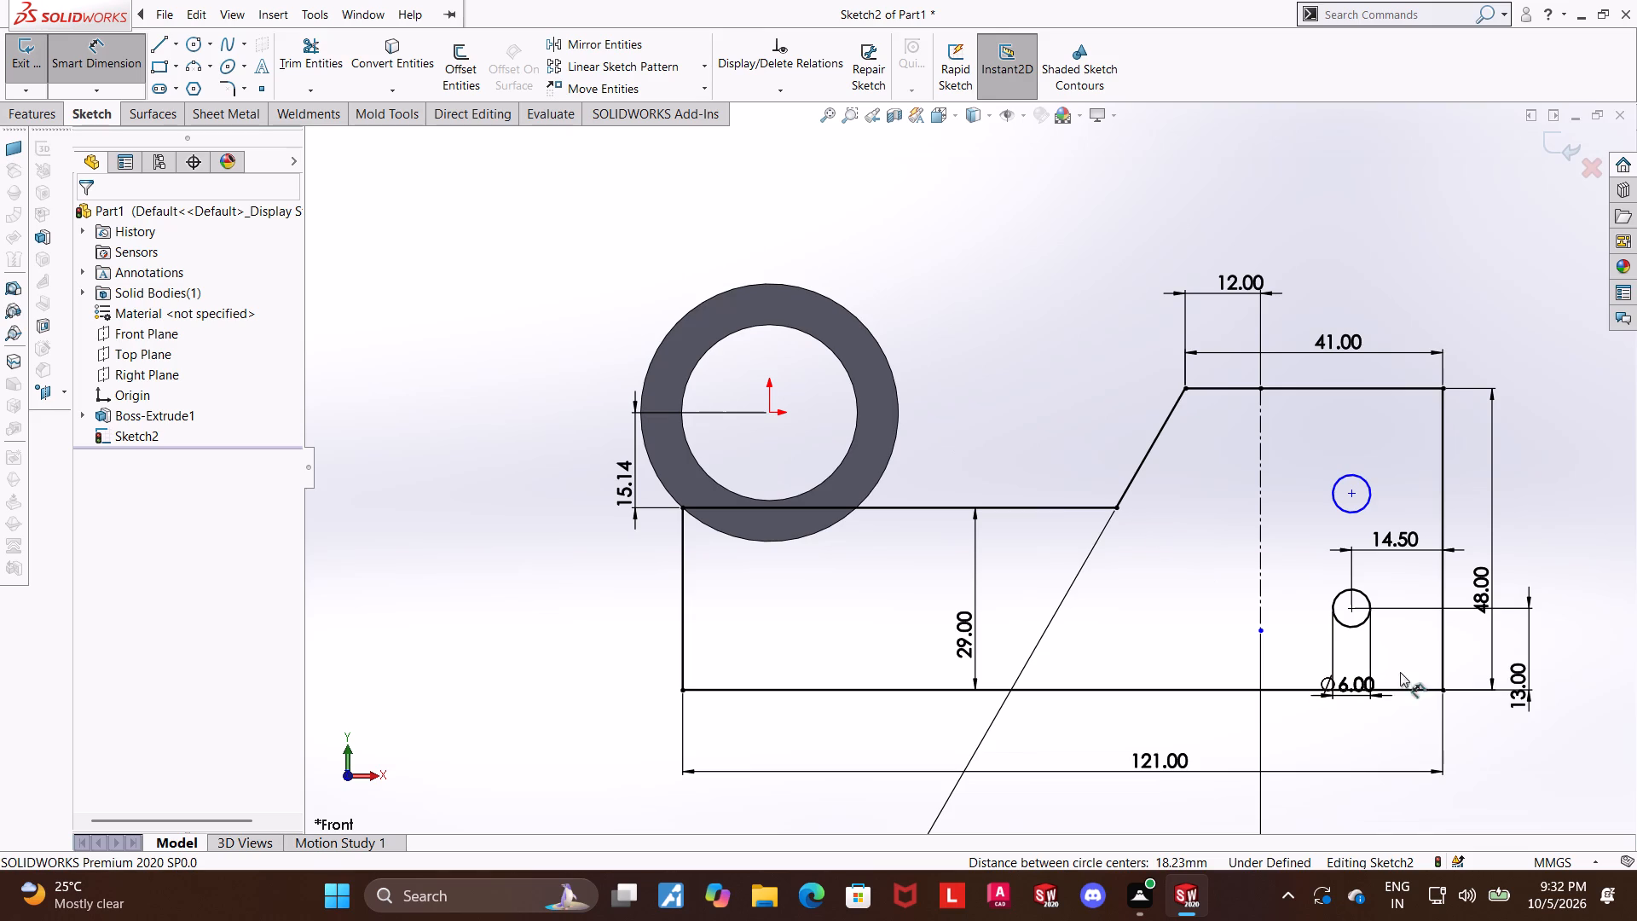
click(1352, 493)
click(1348, 606)
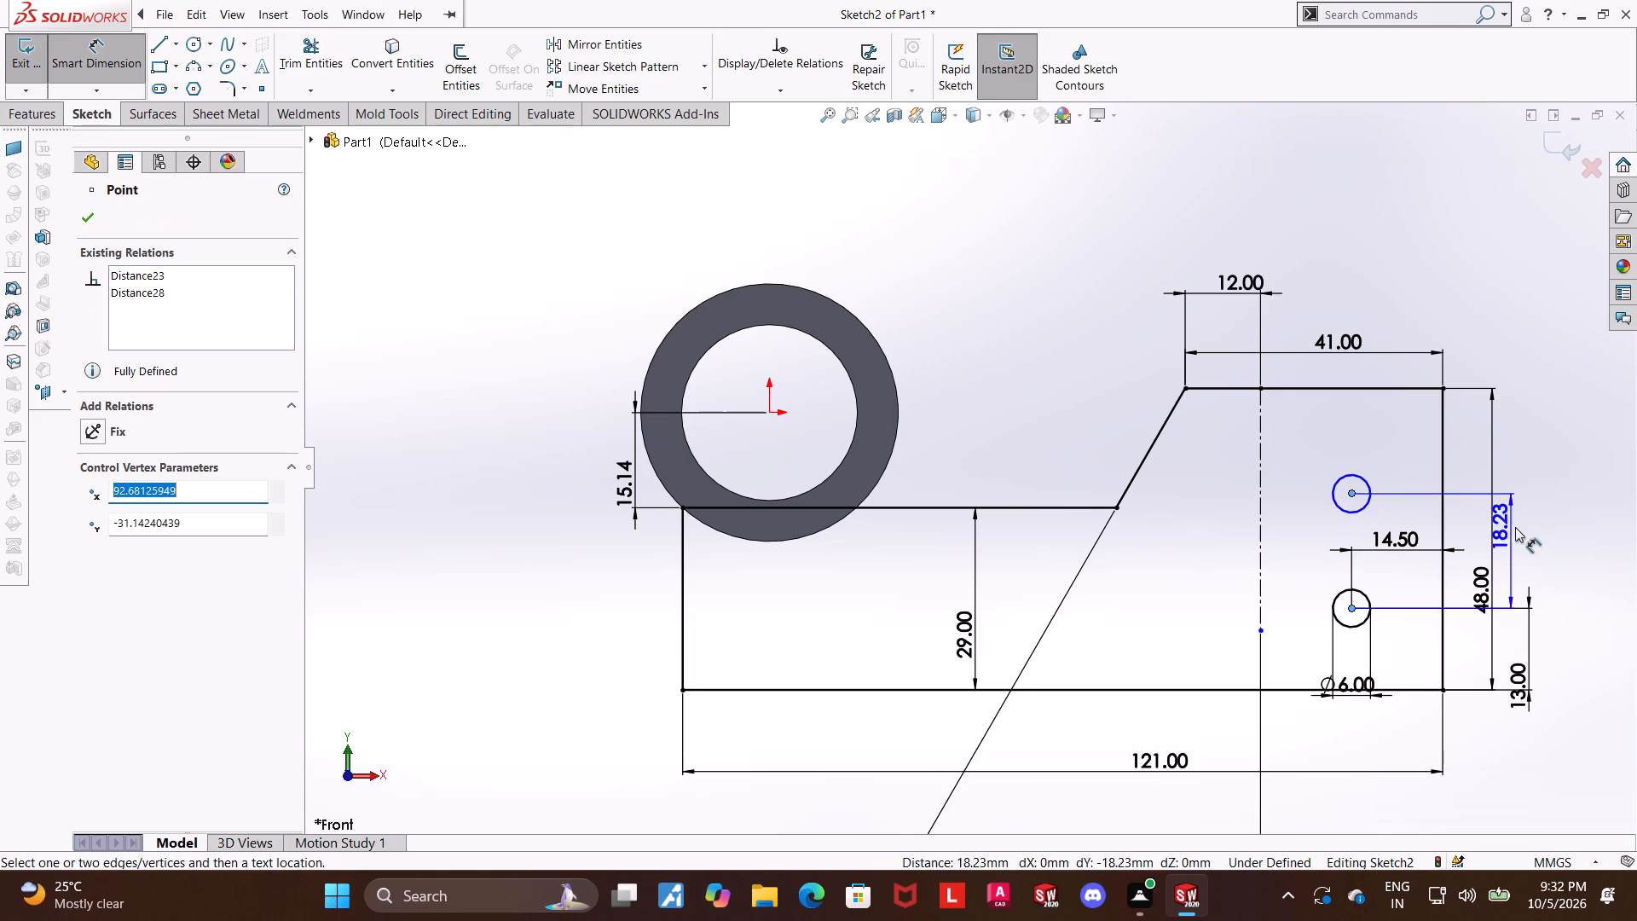
scroll(1515, 527, up, 1)
click(1513, 530)
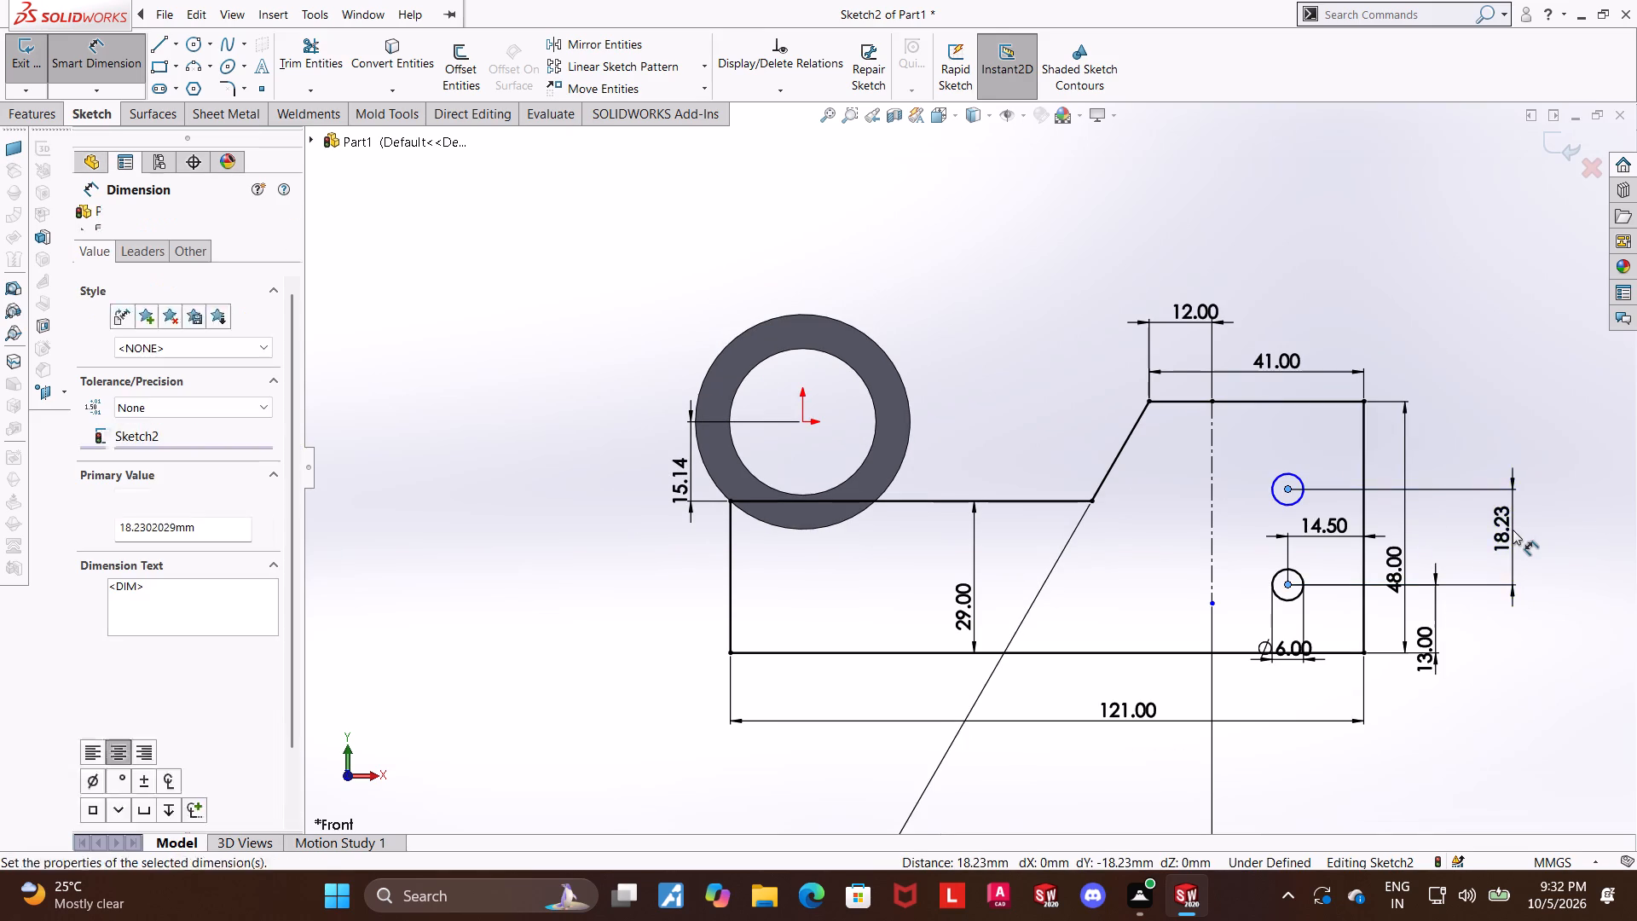
text(22)
key(Return)
key(Escape)
key(Escape)
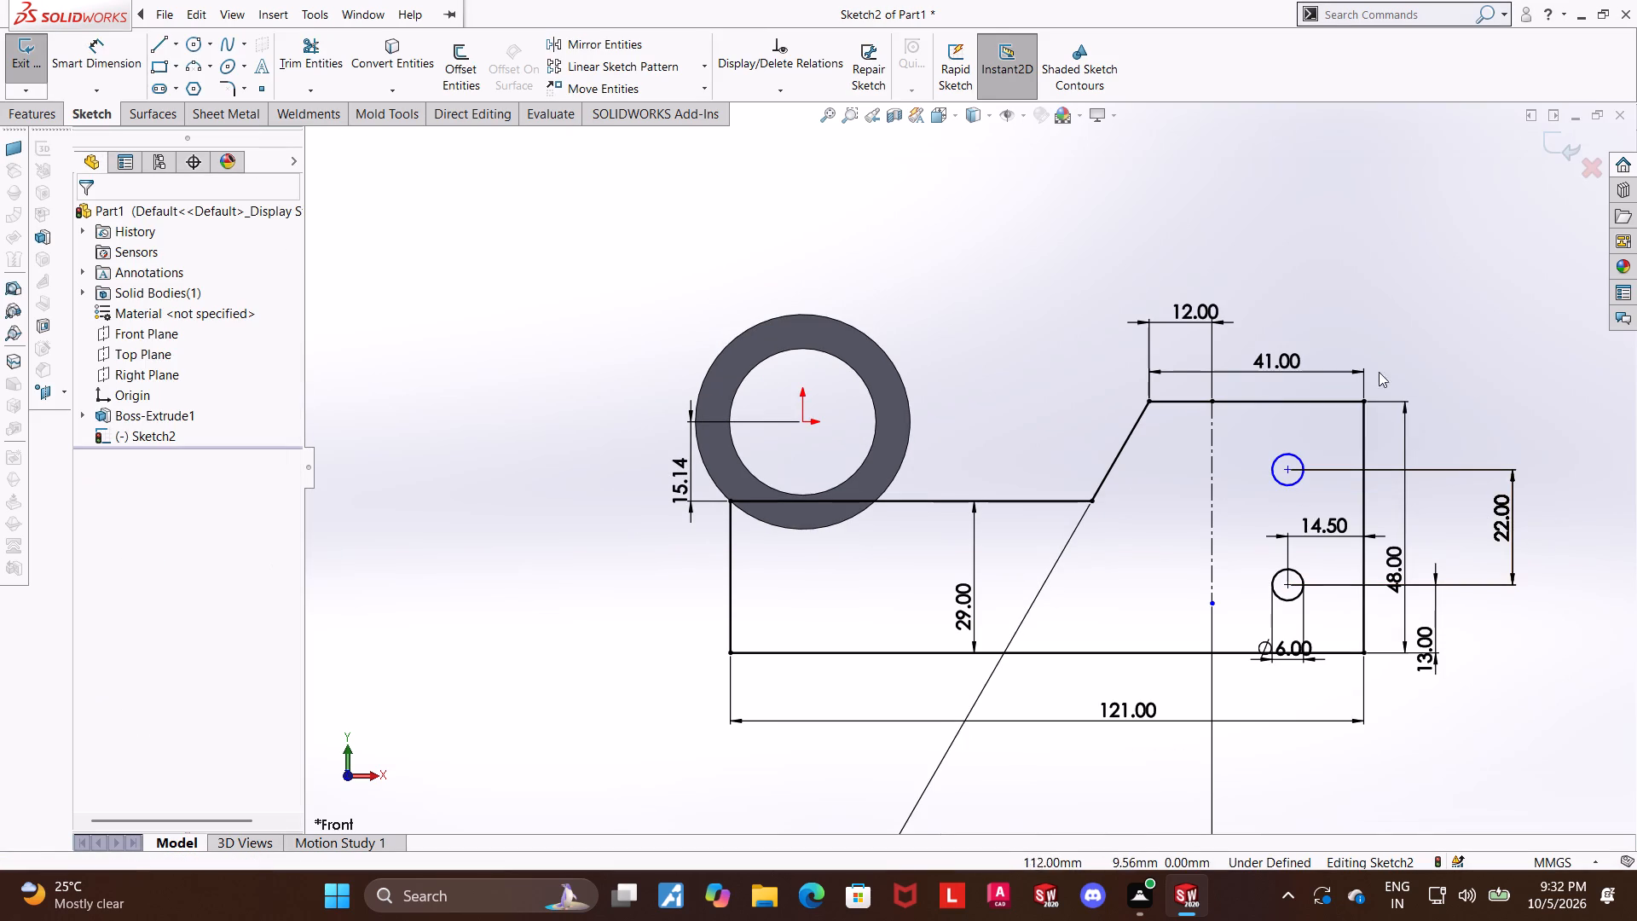
key(Escape)
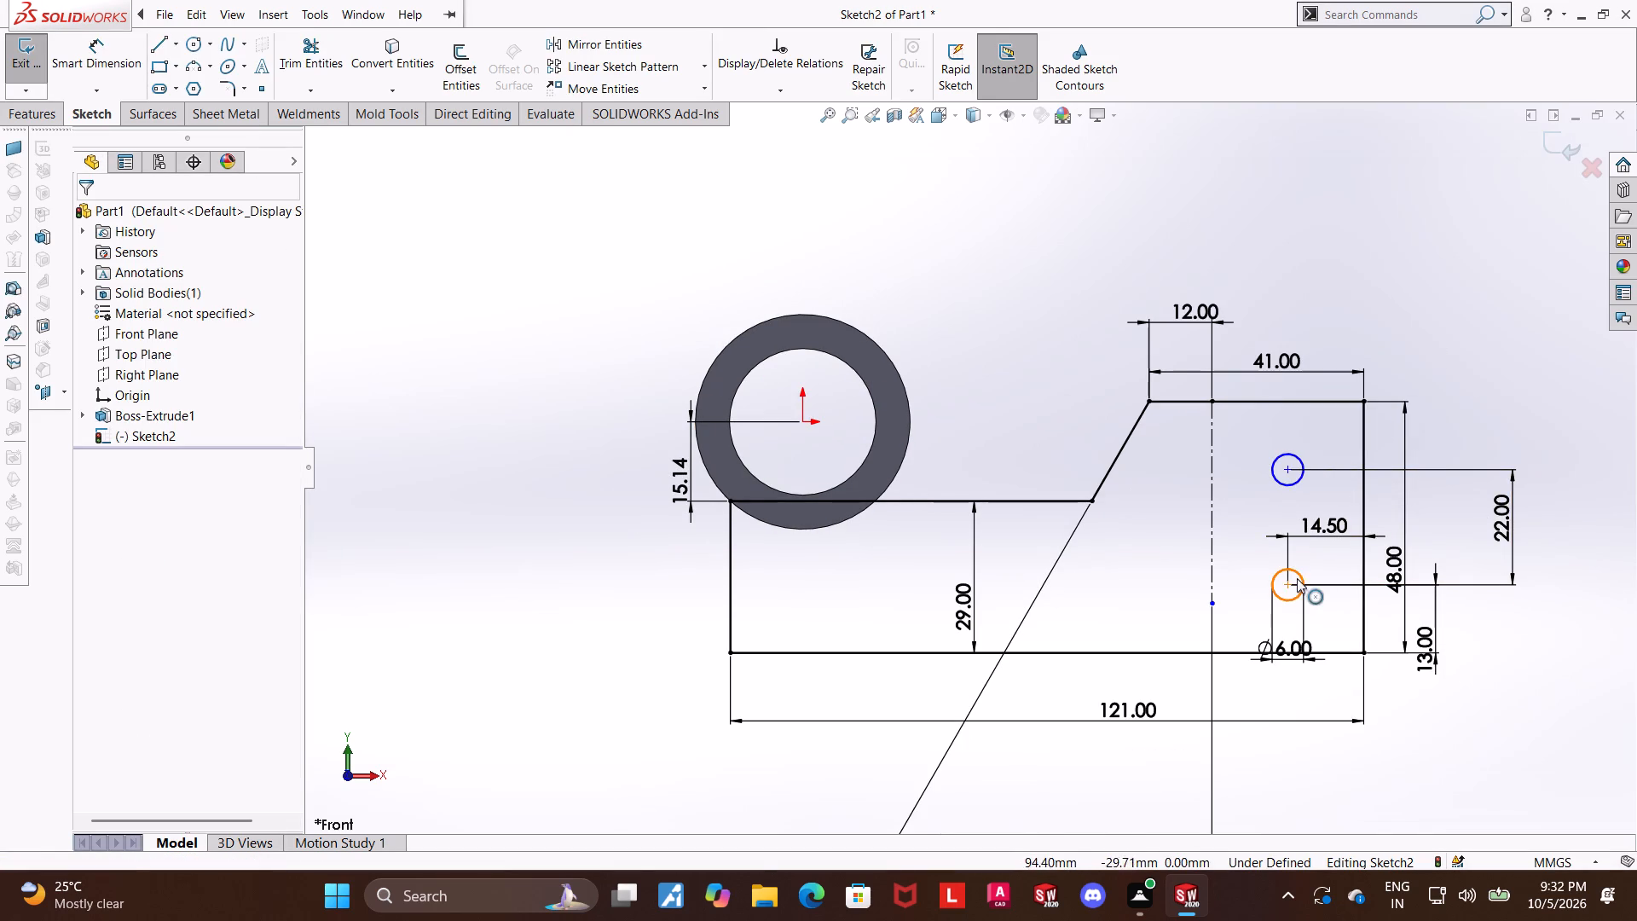
Add a Vertical relation between the two small circles' centers and exit the sketch.
click(1284, 585)
ctrl+click(1285, 468)
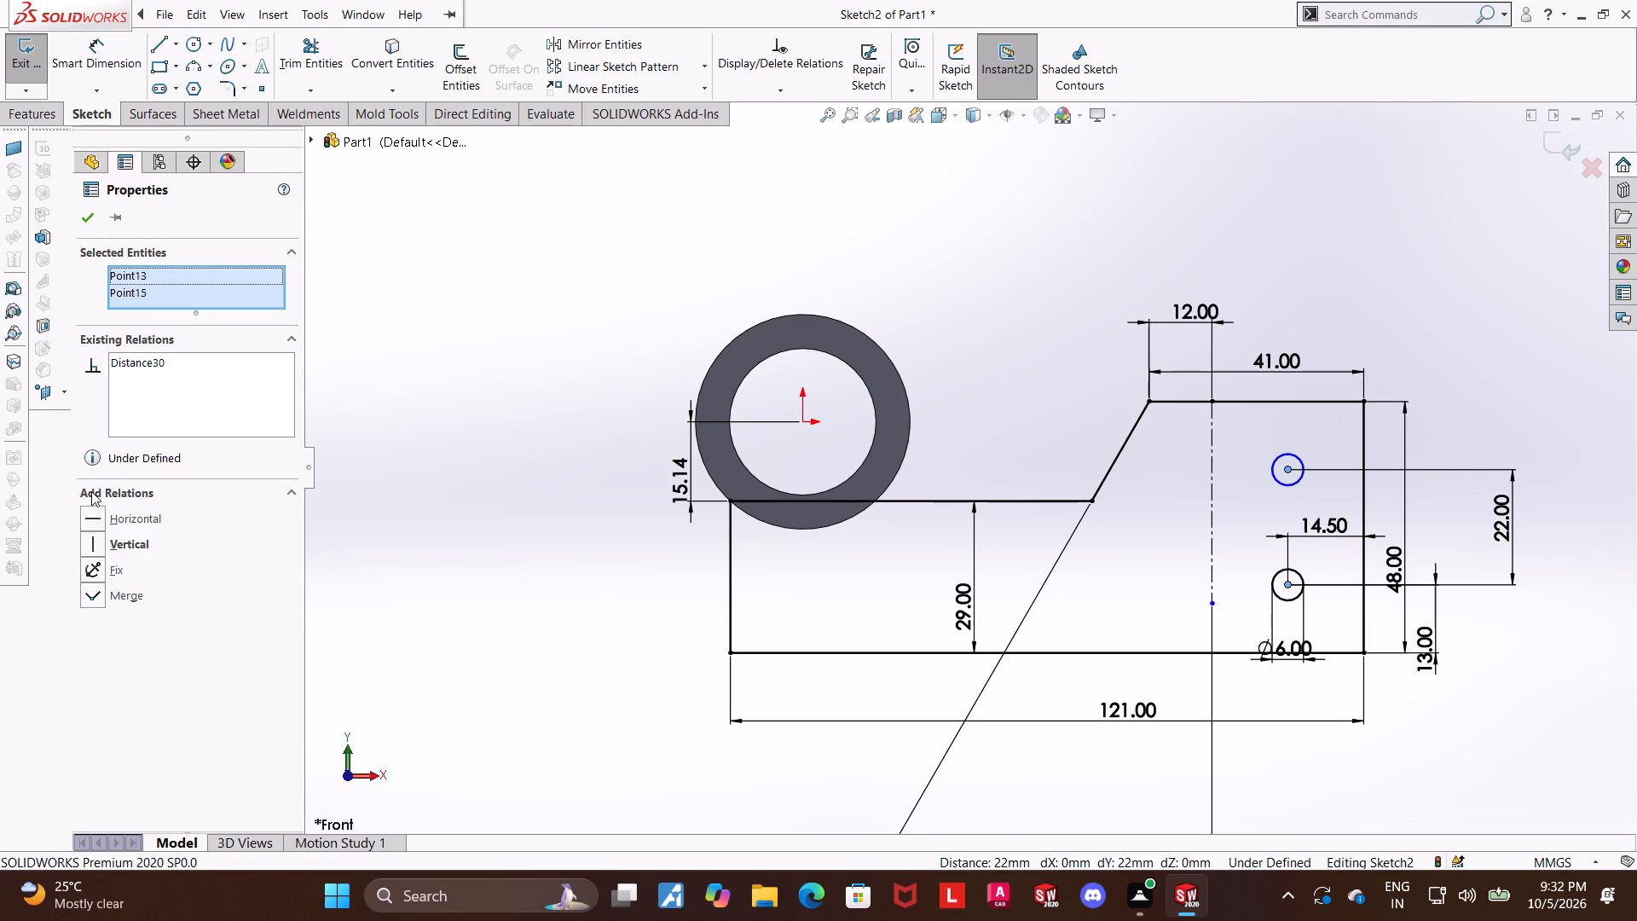
click(93, 544)
click(82, 215)
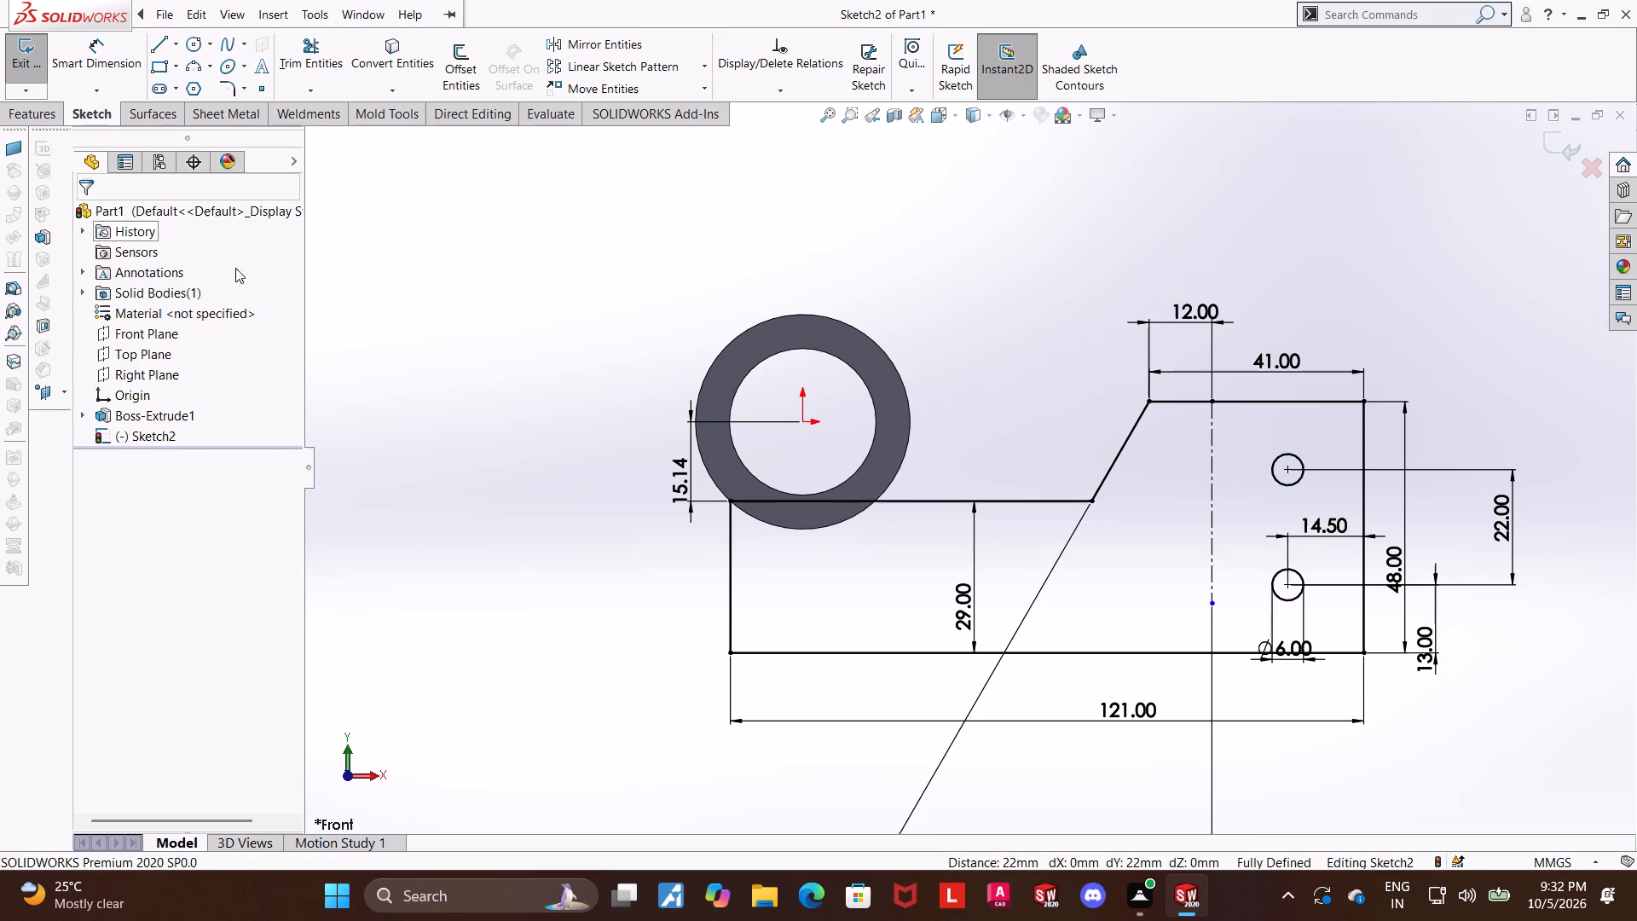
key(Escape)
key(Escape)
click(1560, 148)
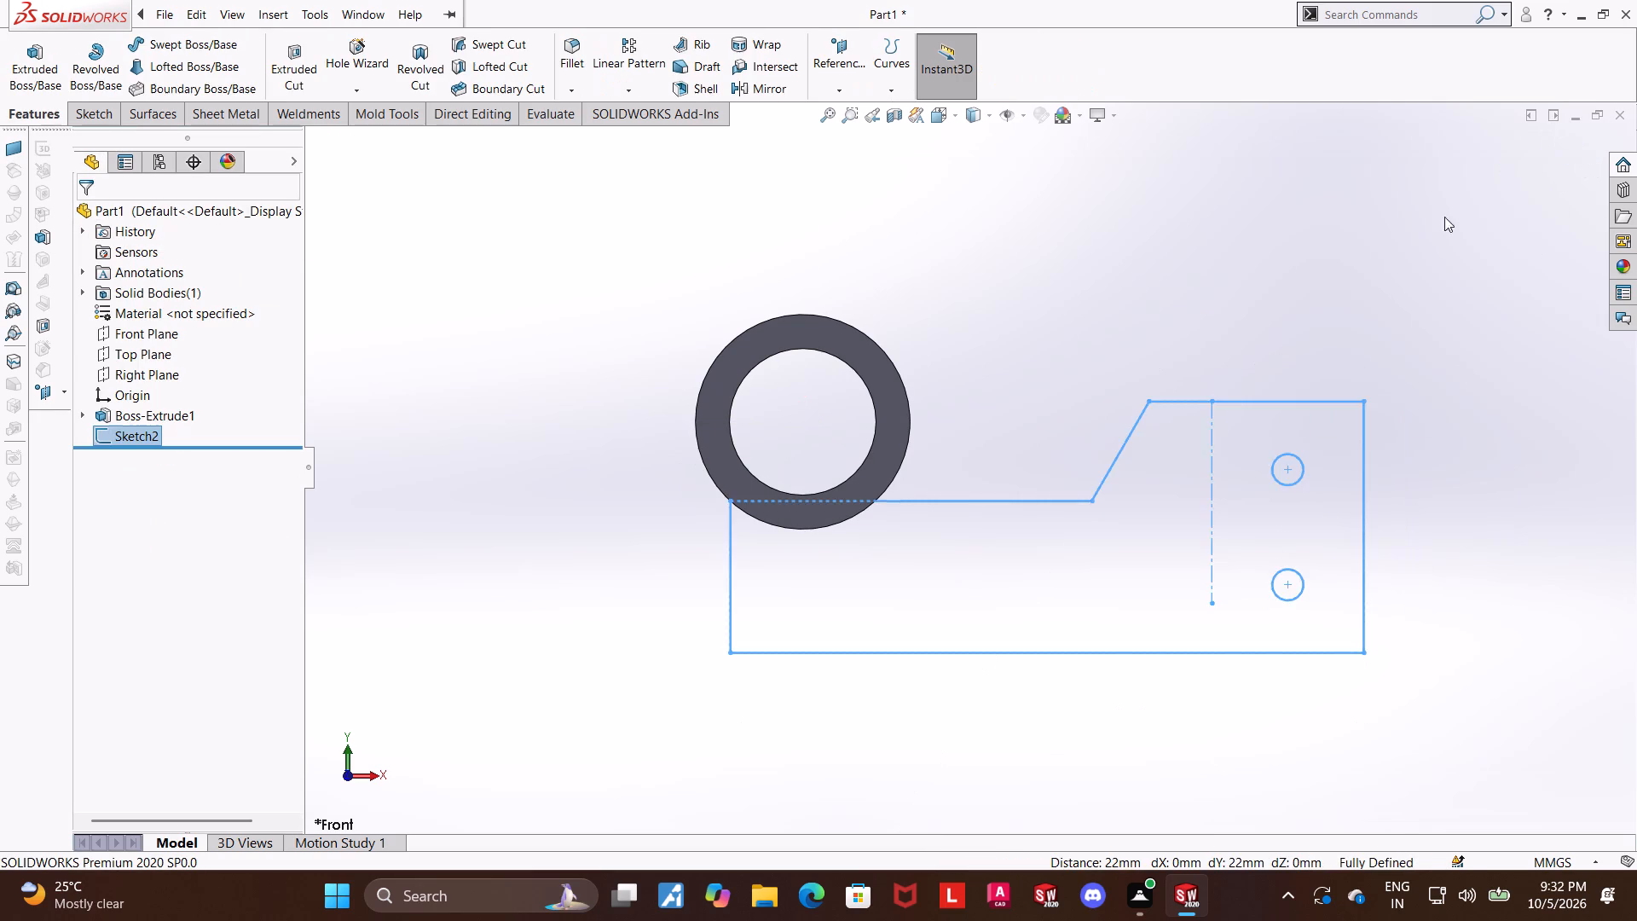
Extrude the stepped profile with its two holes as a Mid Plane boss, 32 mm deep, merged with the ring.
scroll(1435, 235, up, 2)
middle_drag(1432, 246, 1385, 294)
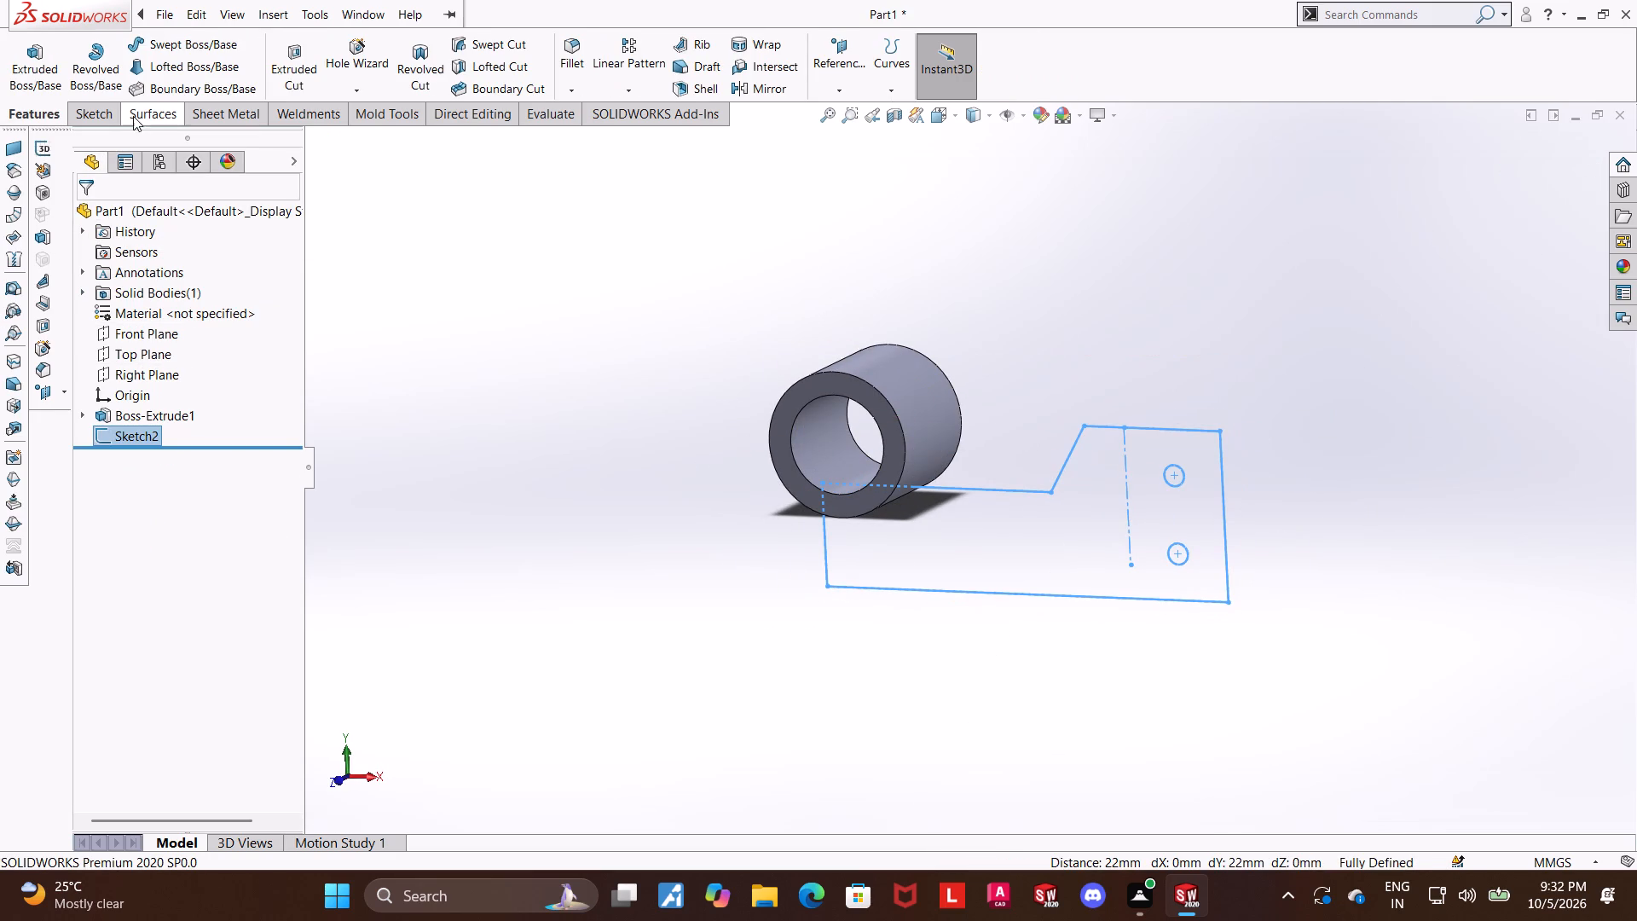
click(46, 61)
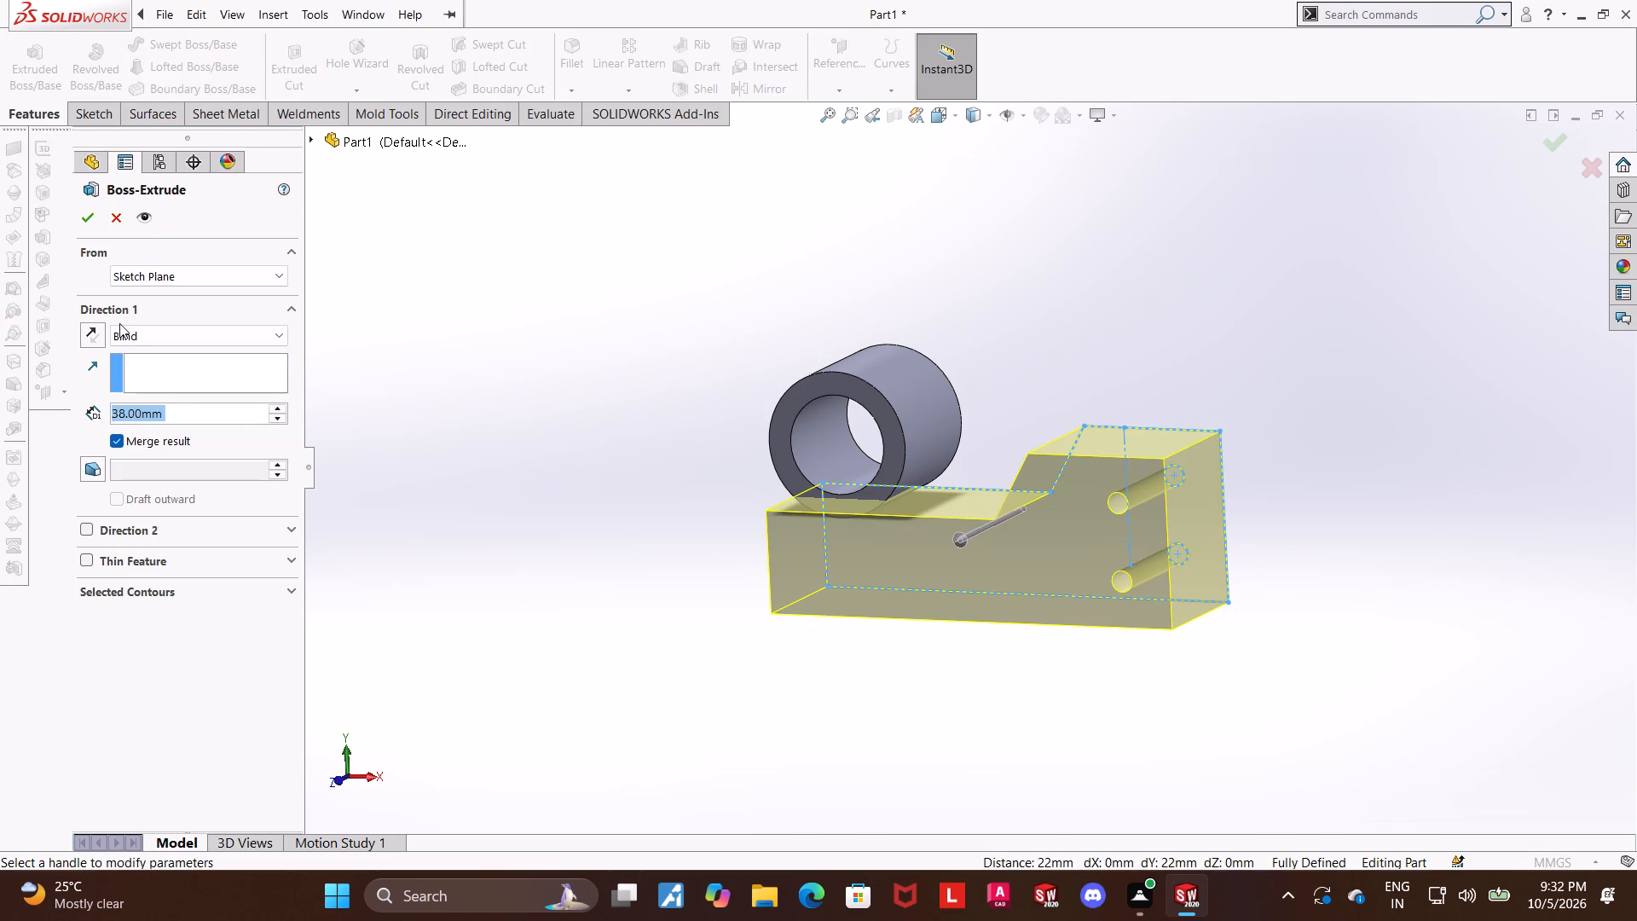
click(119, 323)
click(119, 337)
click(136, 436)
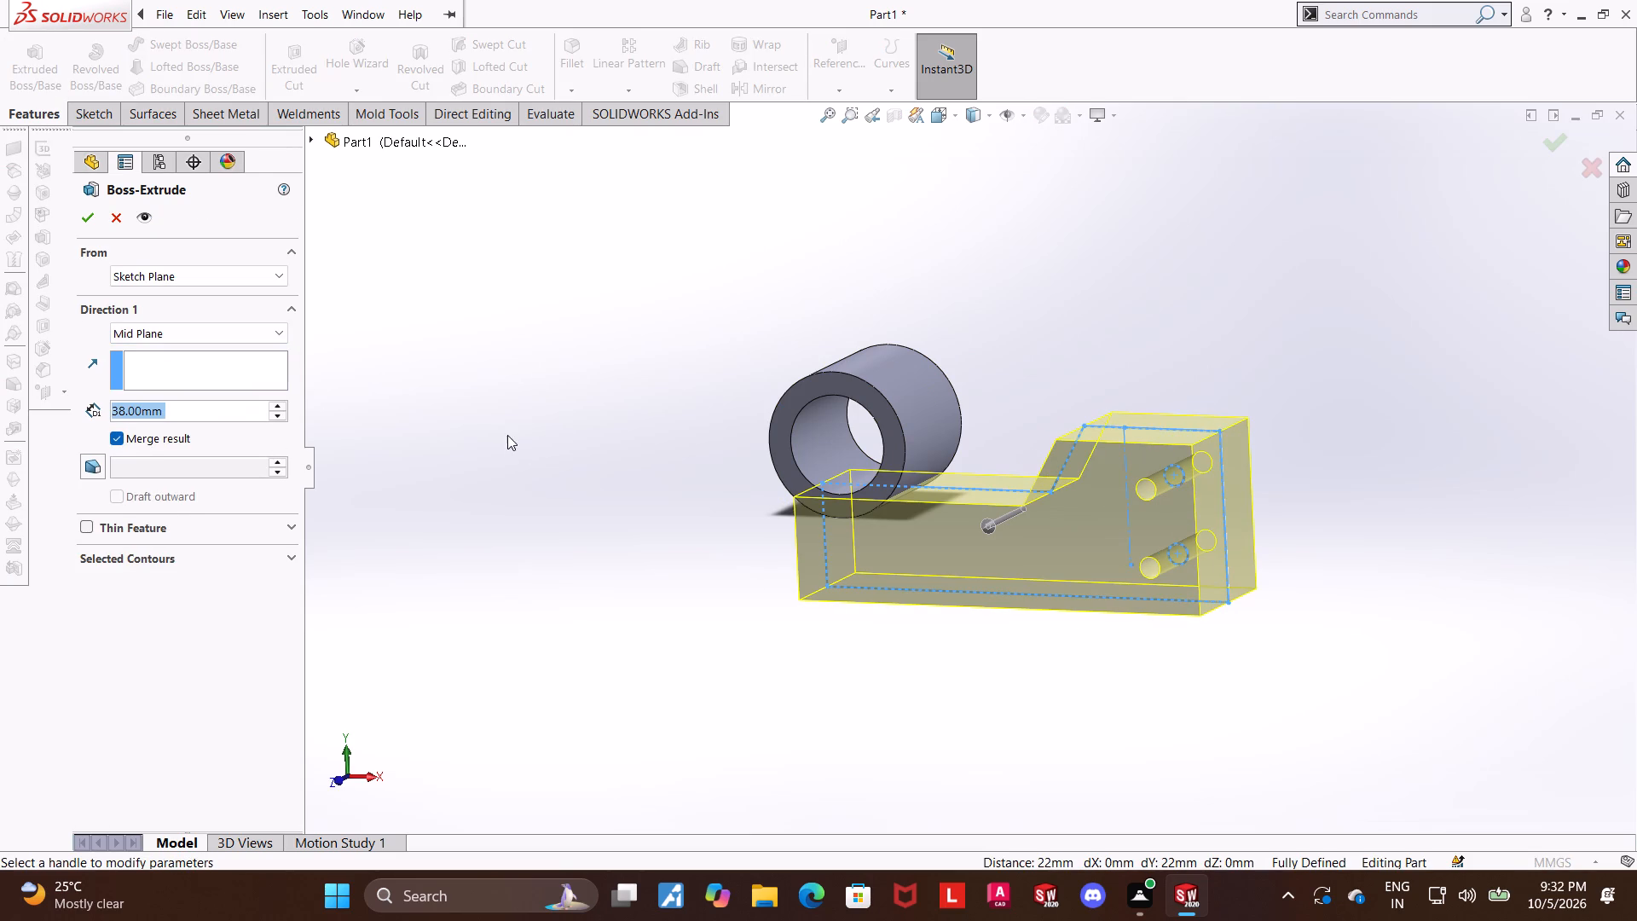
middle_drag(442, 421, 443, 455)
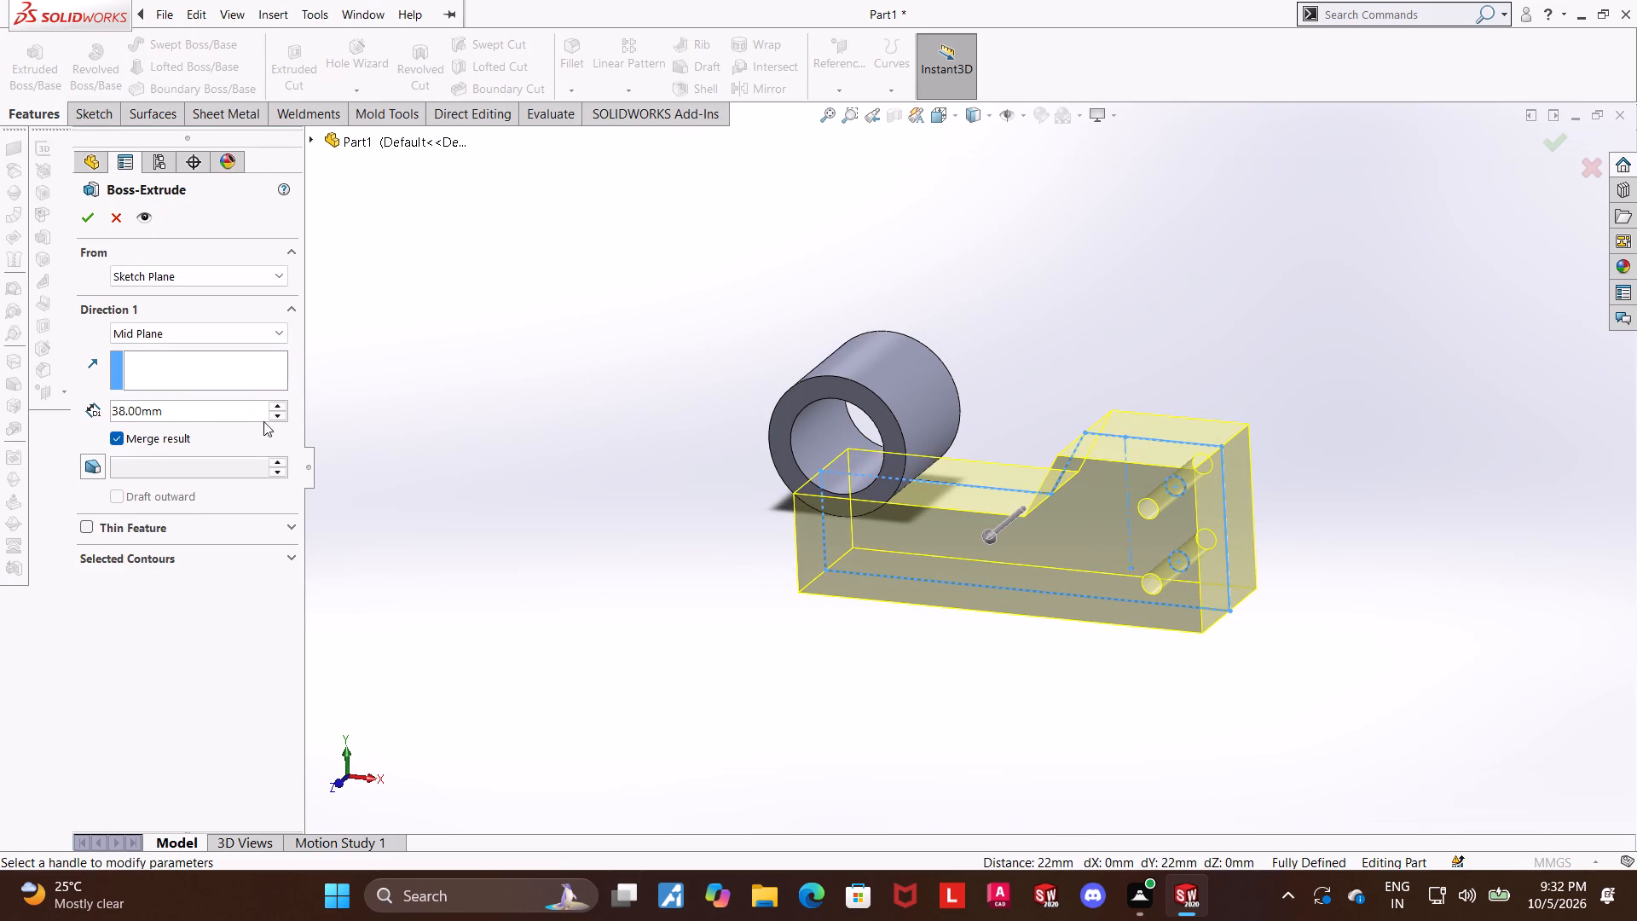
click(179, 404)
drag(194, 411, 0, 411)
text(32)
key(Return)
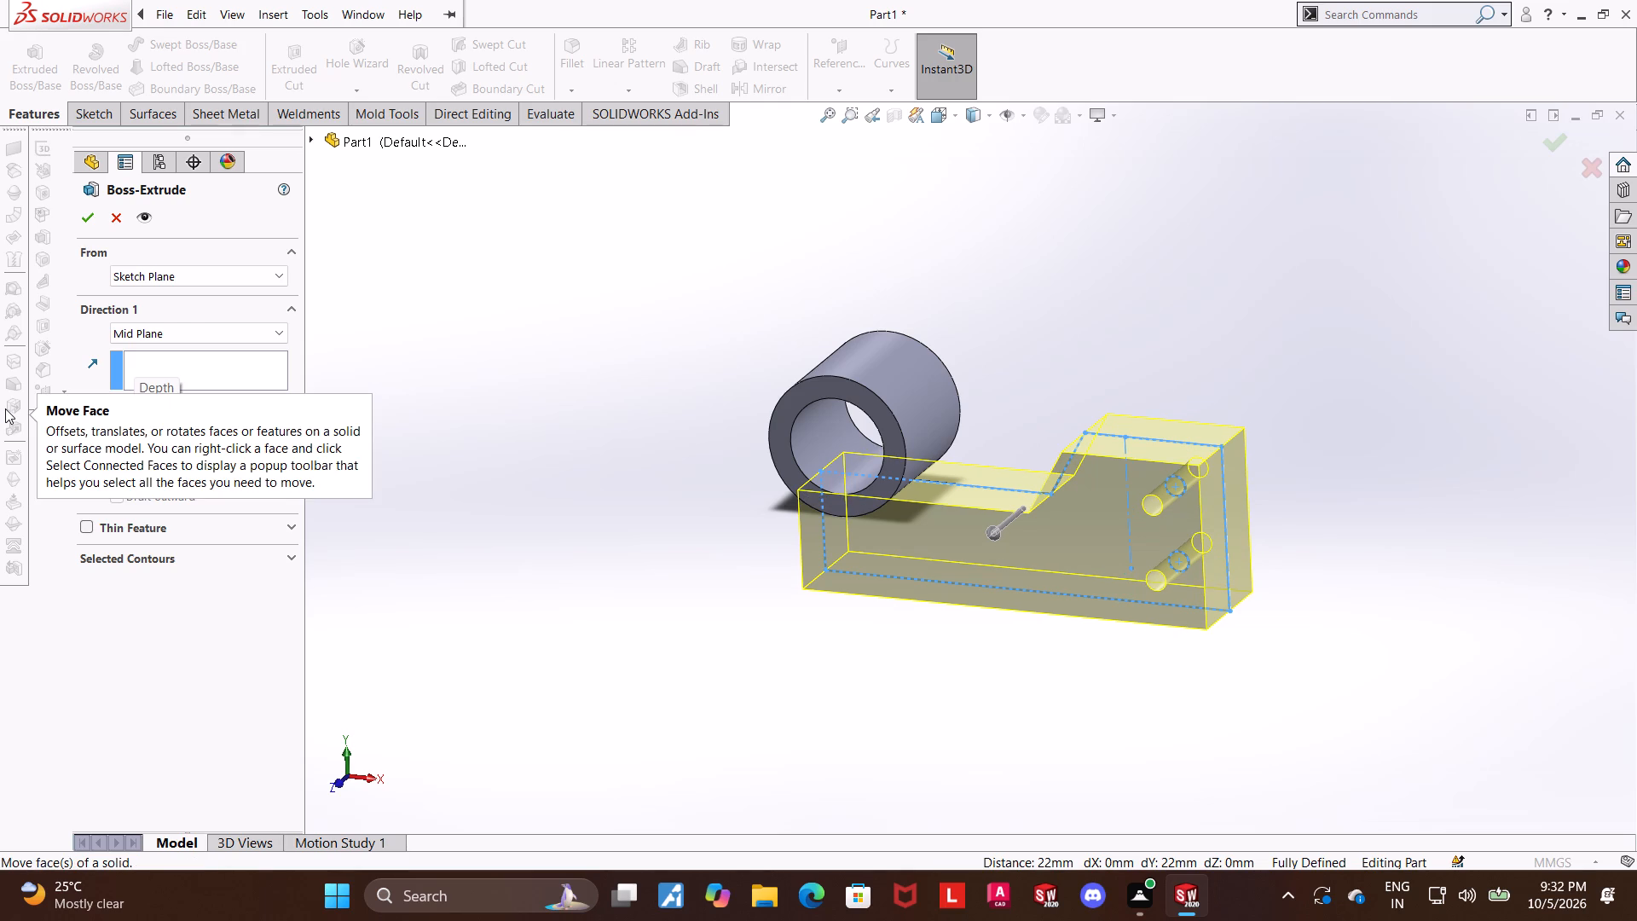
click(88, 215)
click(659, 634)
Fillet the edge where the ring boss meets the body's lower top face with a 6 mm radius.
middle_drag(673, 633, 694, 590)
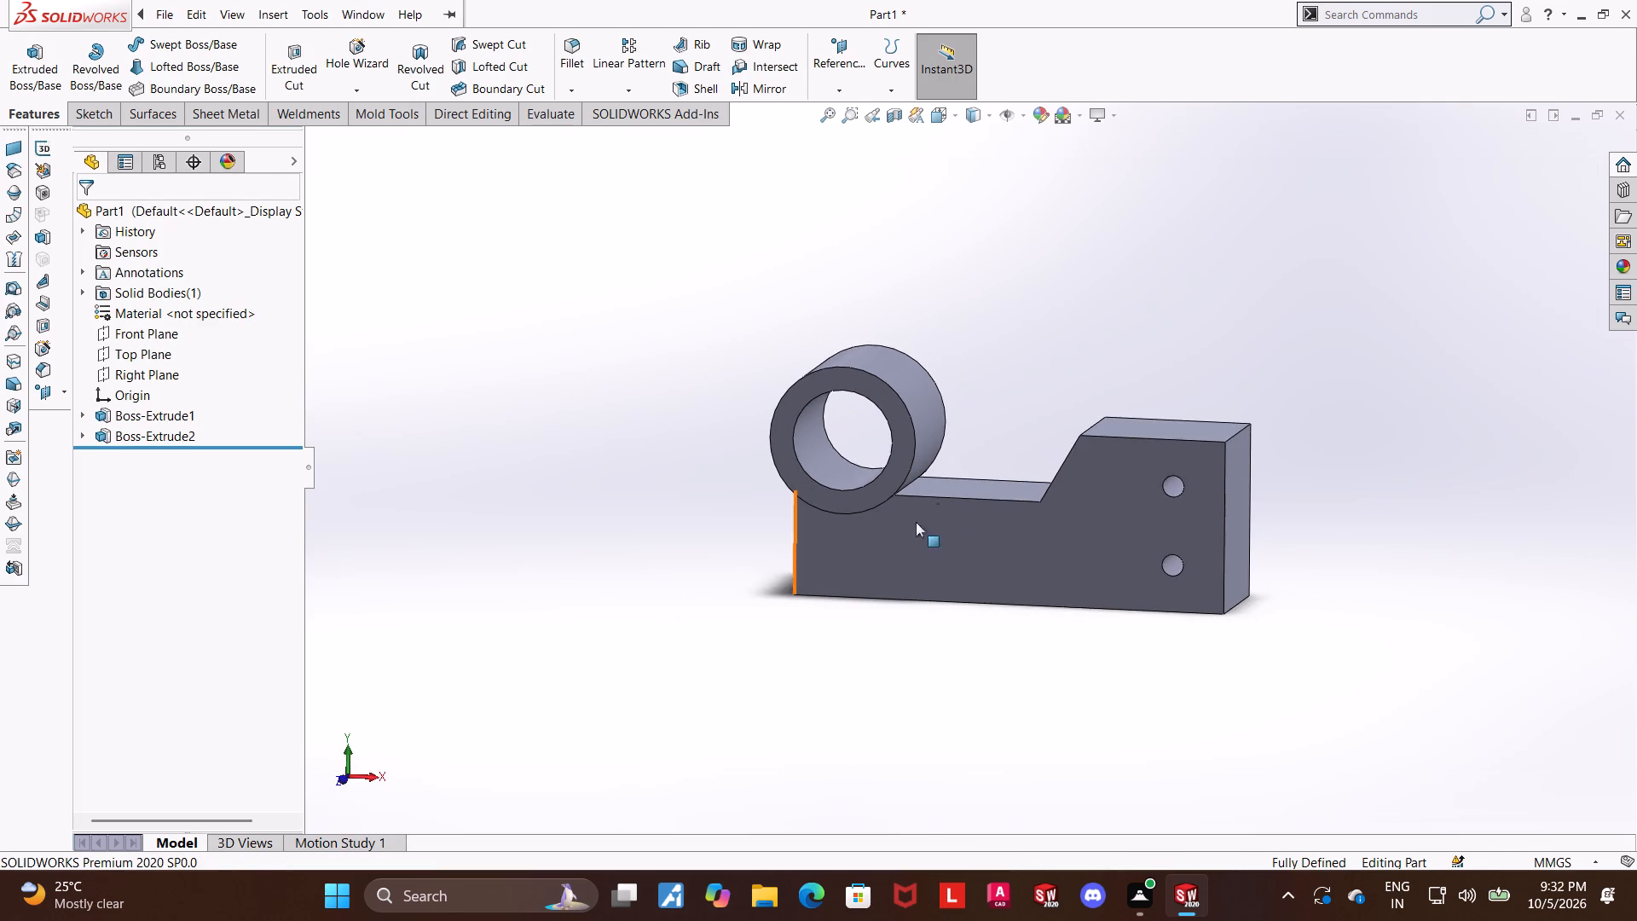
middle_drag(975, 332, 875, 454)
scroll(1044, 438, down, 3)
middle_drag(1073, 432, 1095, 361)
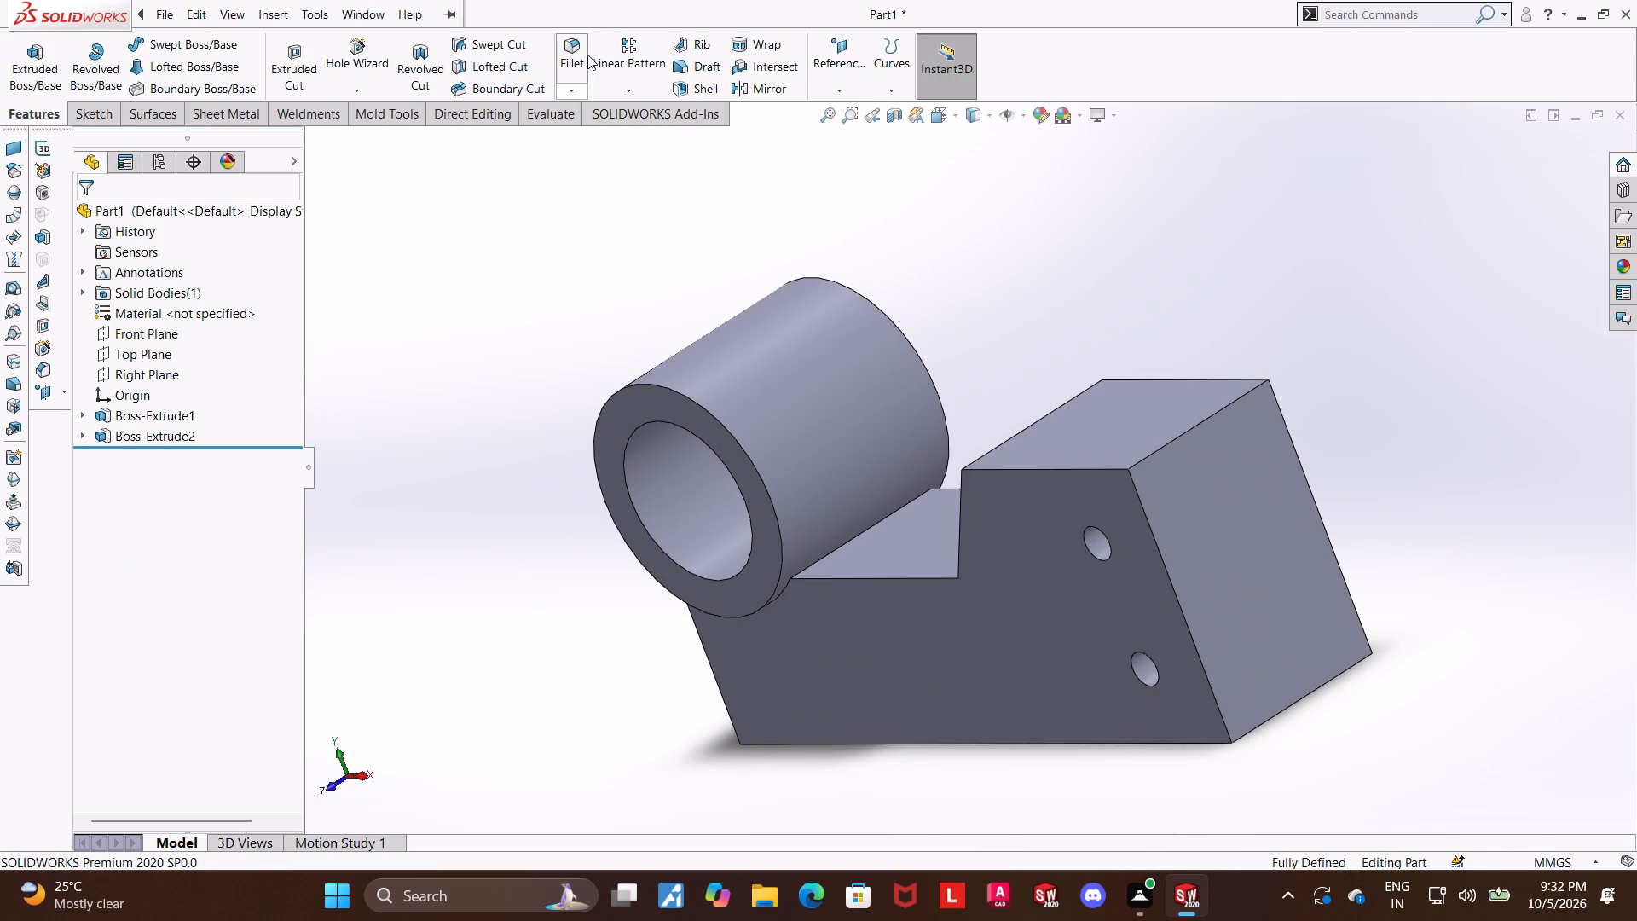
click(587, 55)
click(880, 518)
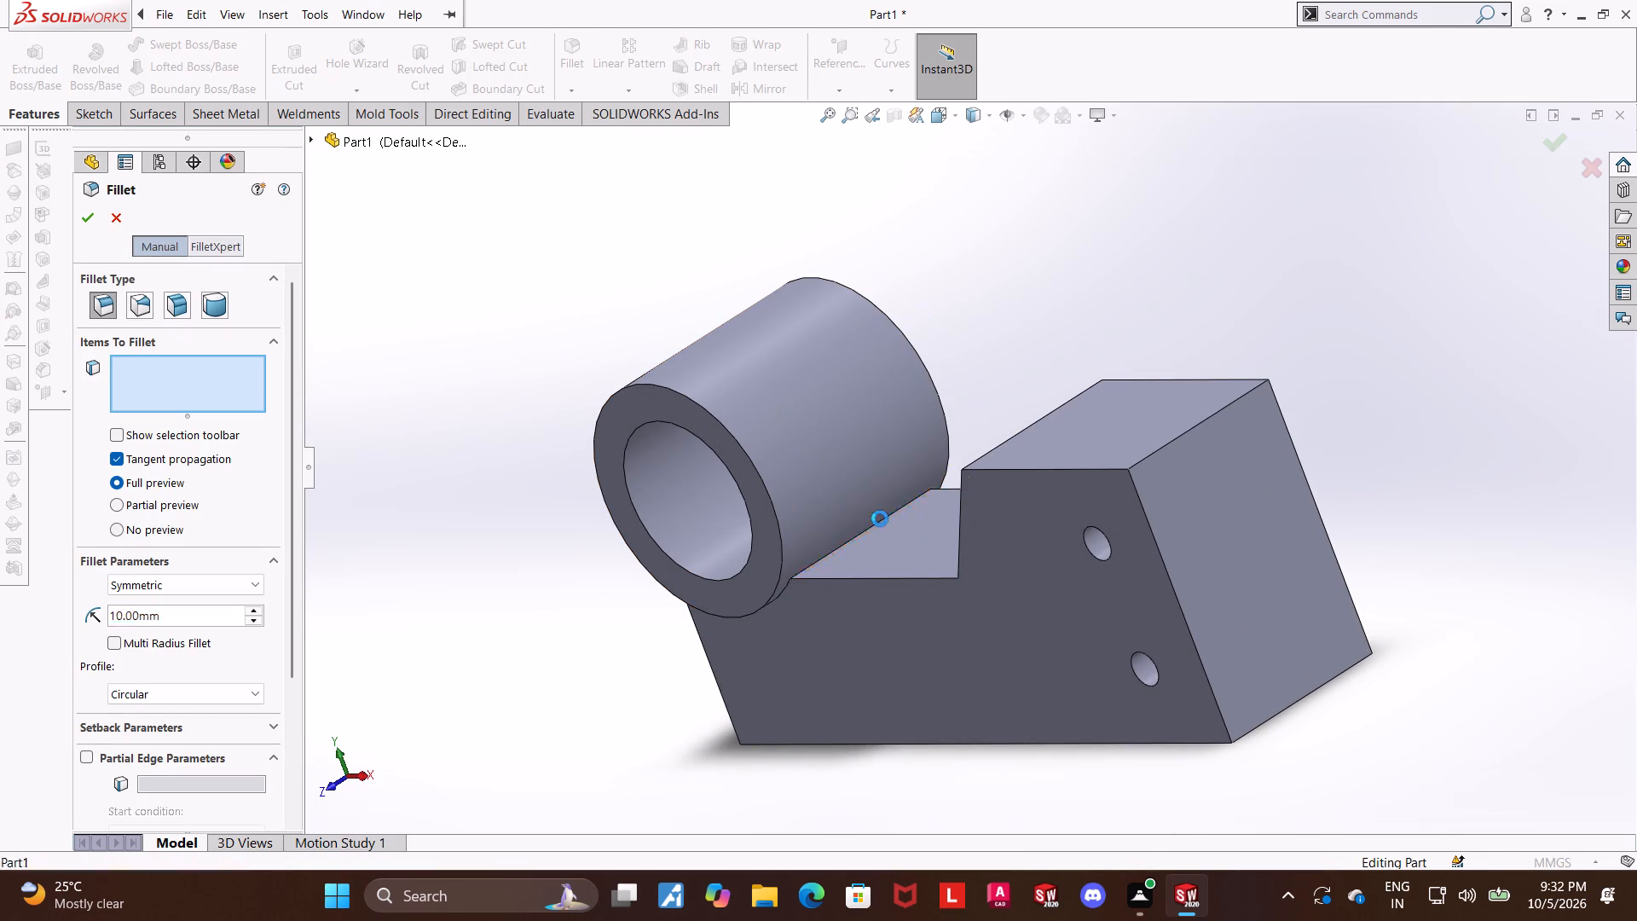
key(6)
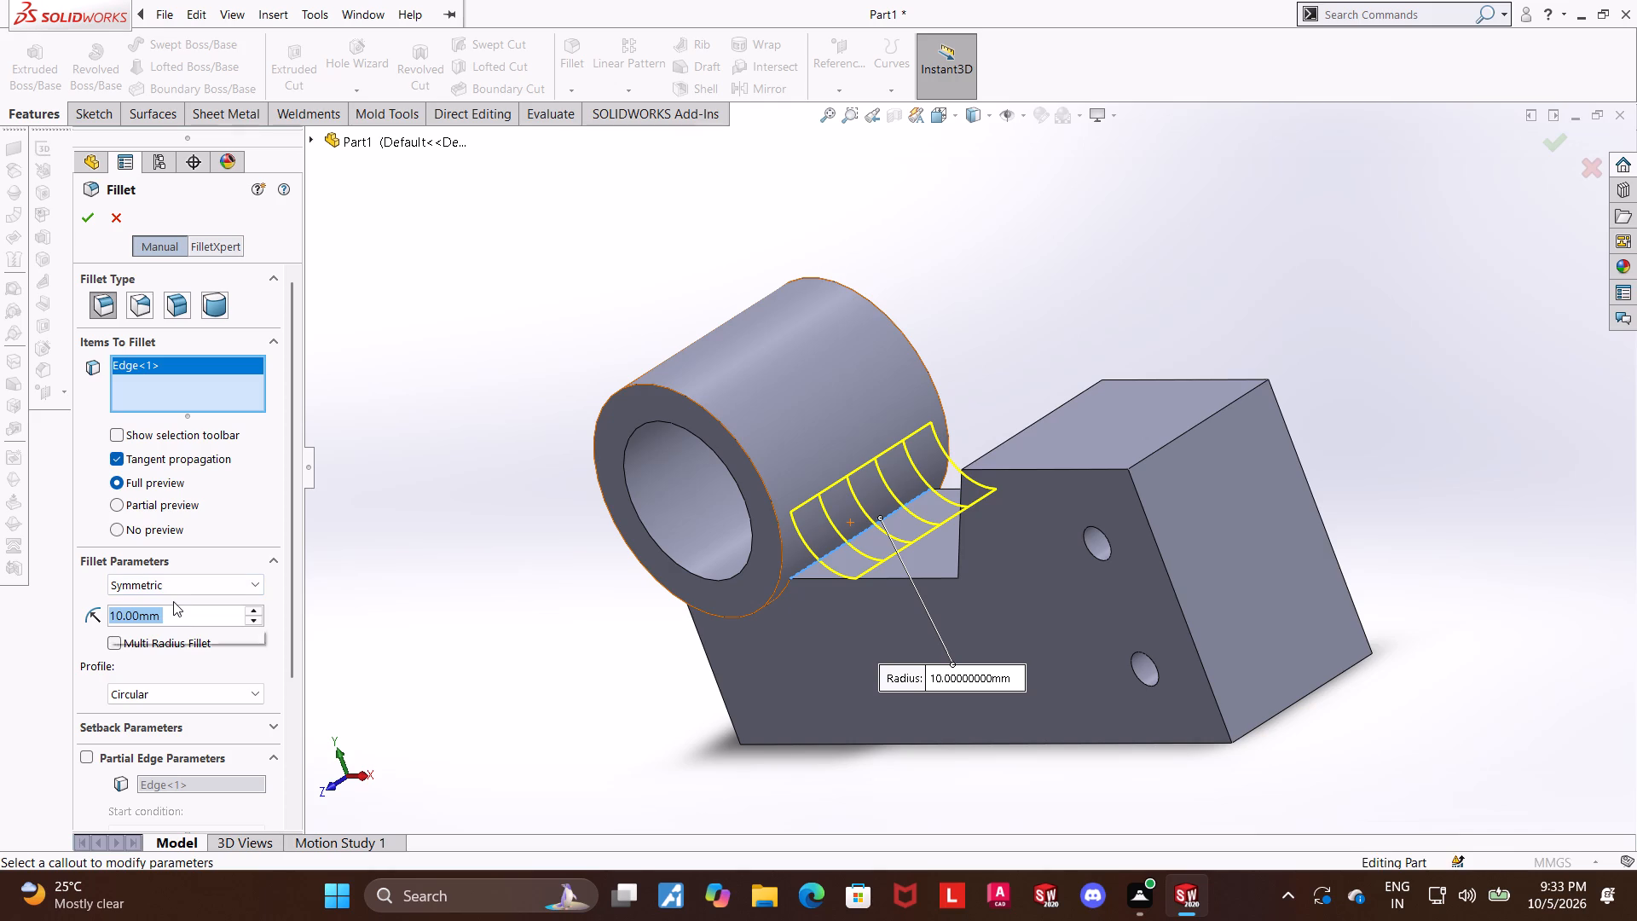
key(Return)
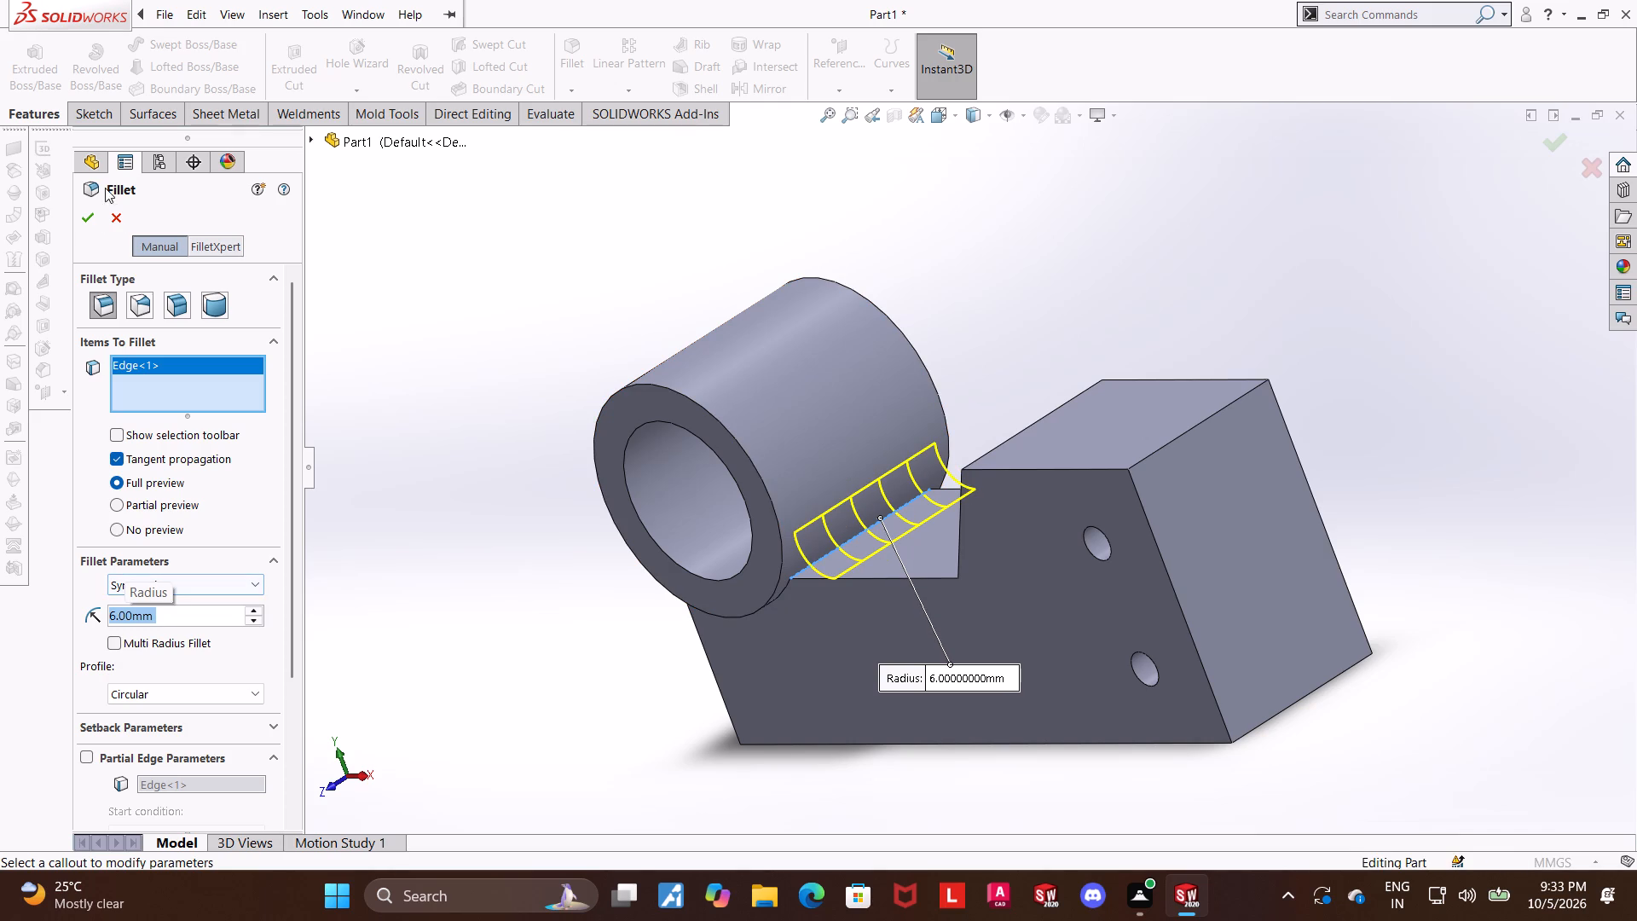
click(91, 220)
click(772, 776)
middle_drag(775, 725, 912, 519)
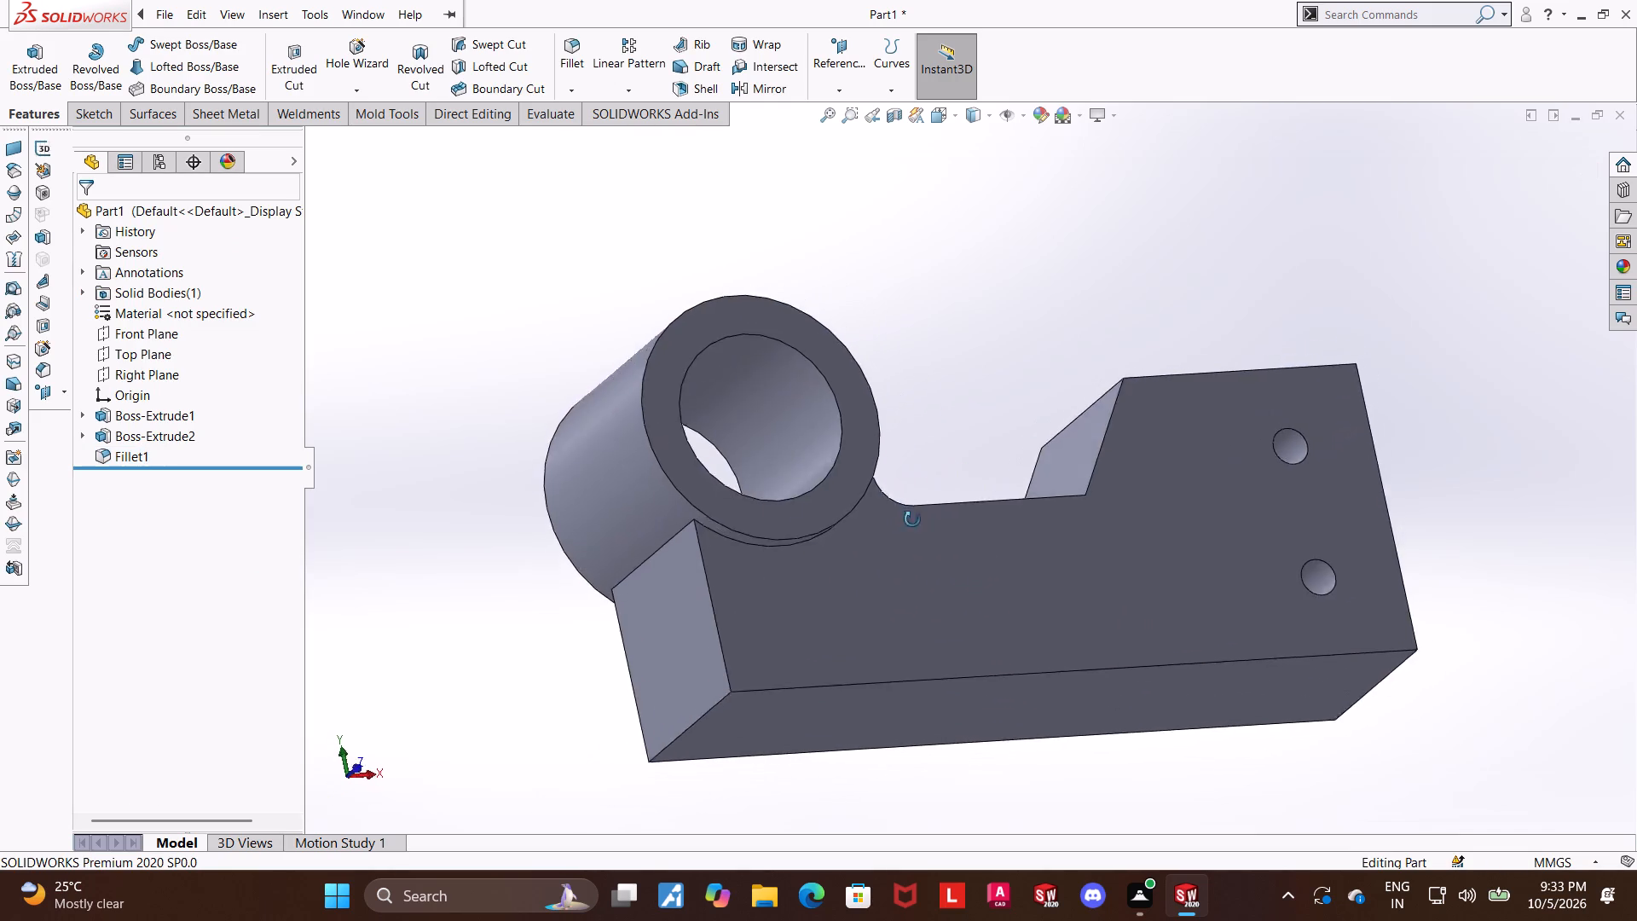
middle_drag(912, 519, 811, 669)
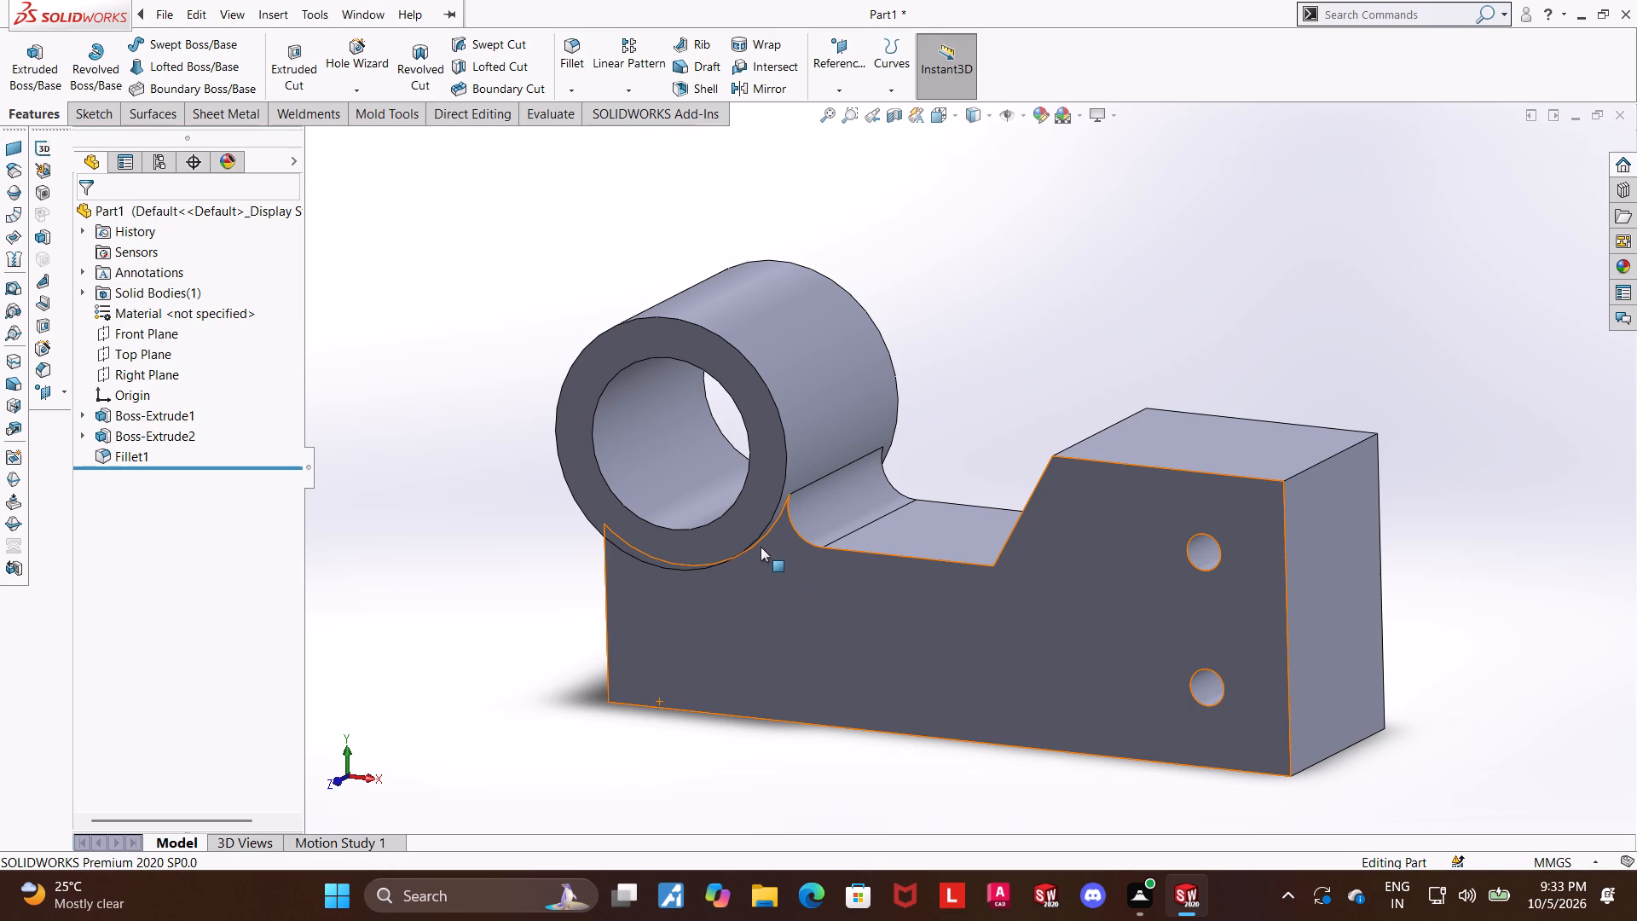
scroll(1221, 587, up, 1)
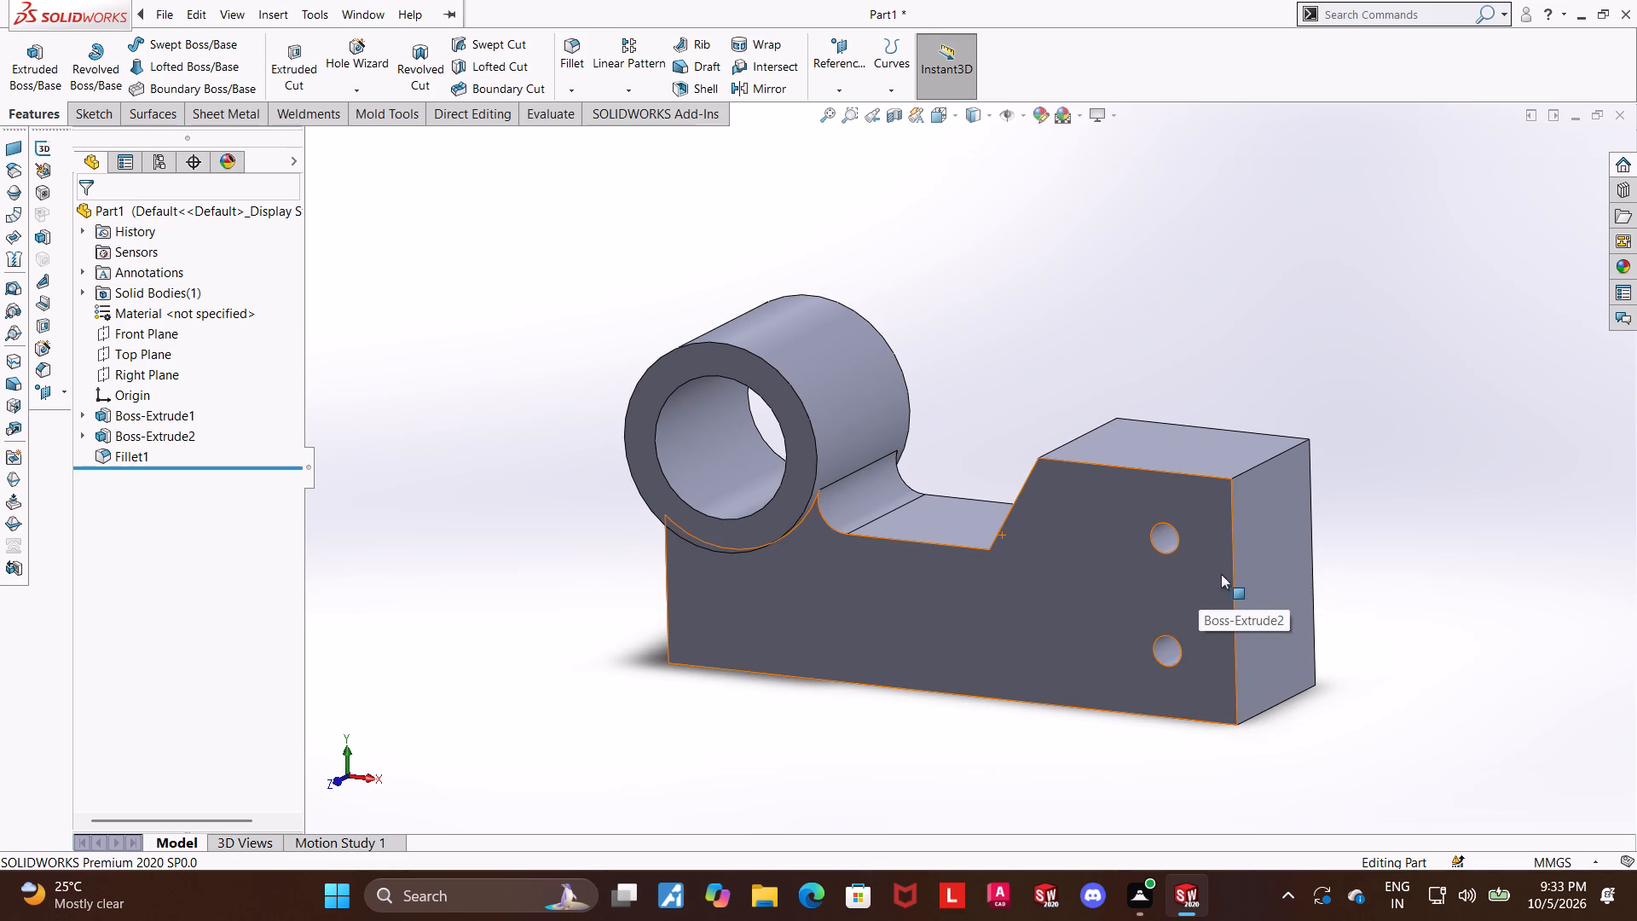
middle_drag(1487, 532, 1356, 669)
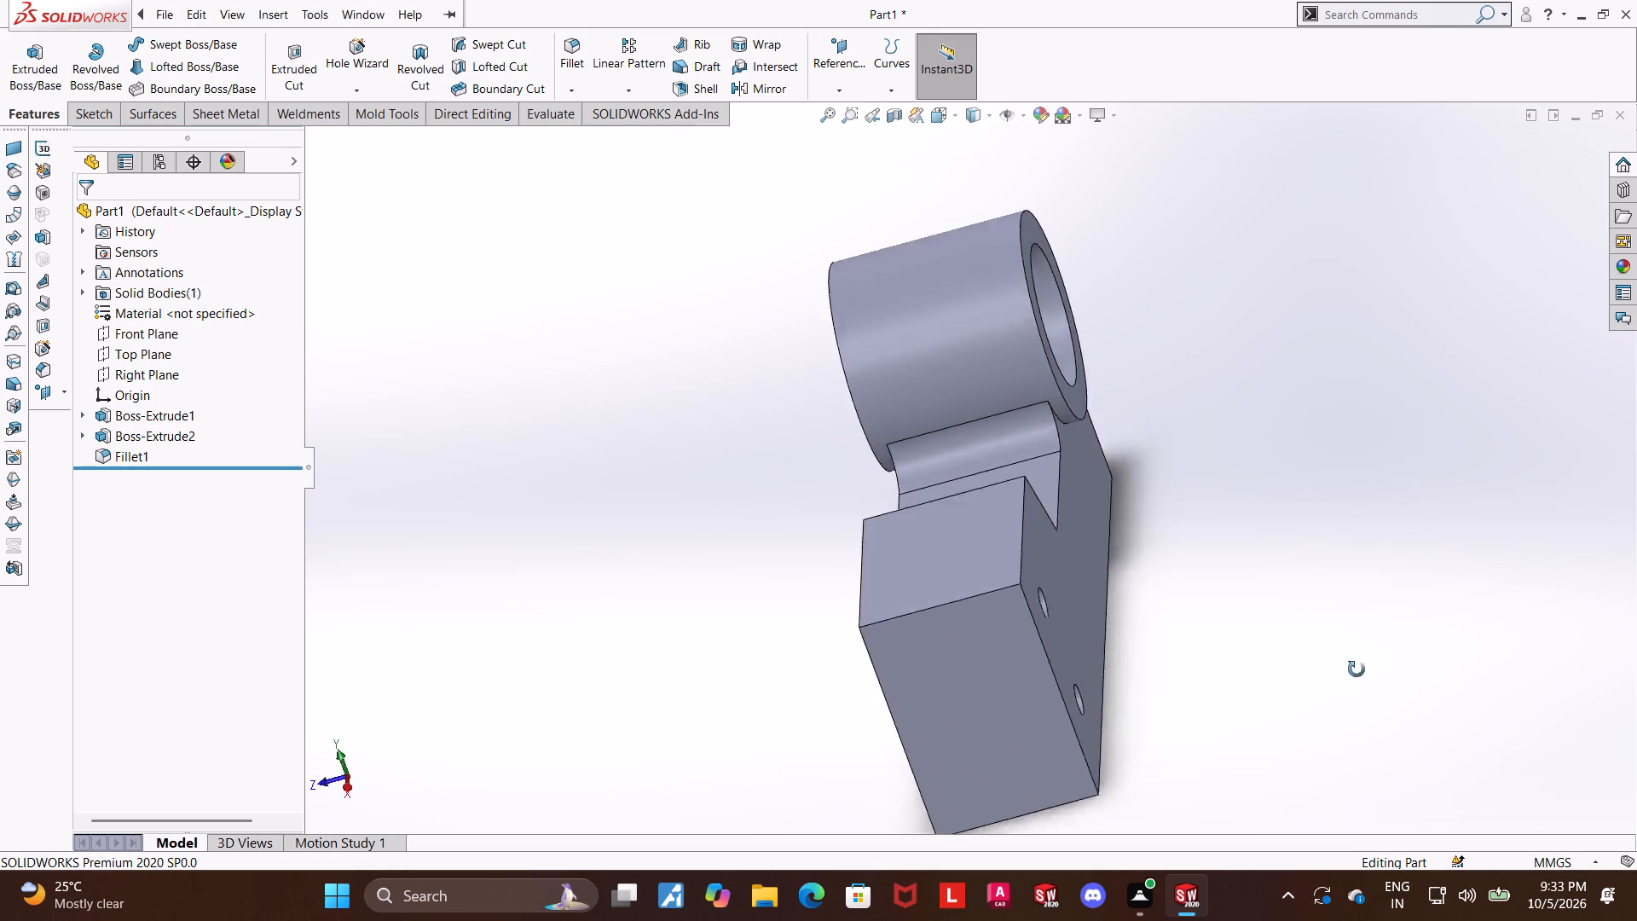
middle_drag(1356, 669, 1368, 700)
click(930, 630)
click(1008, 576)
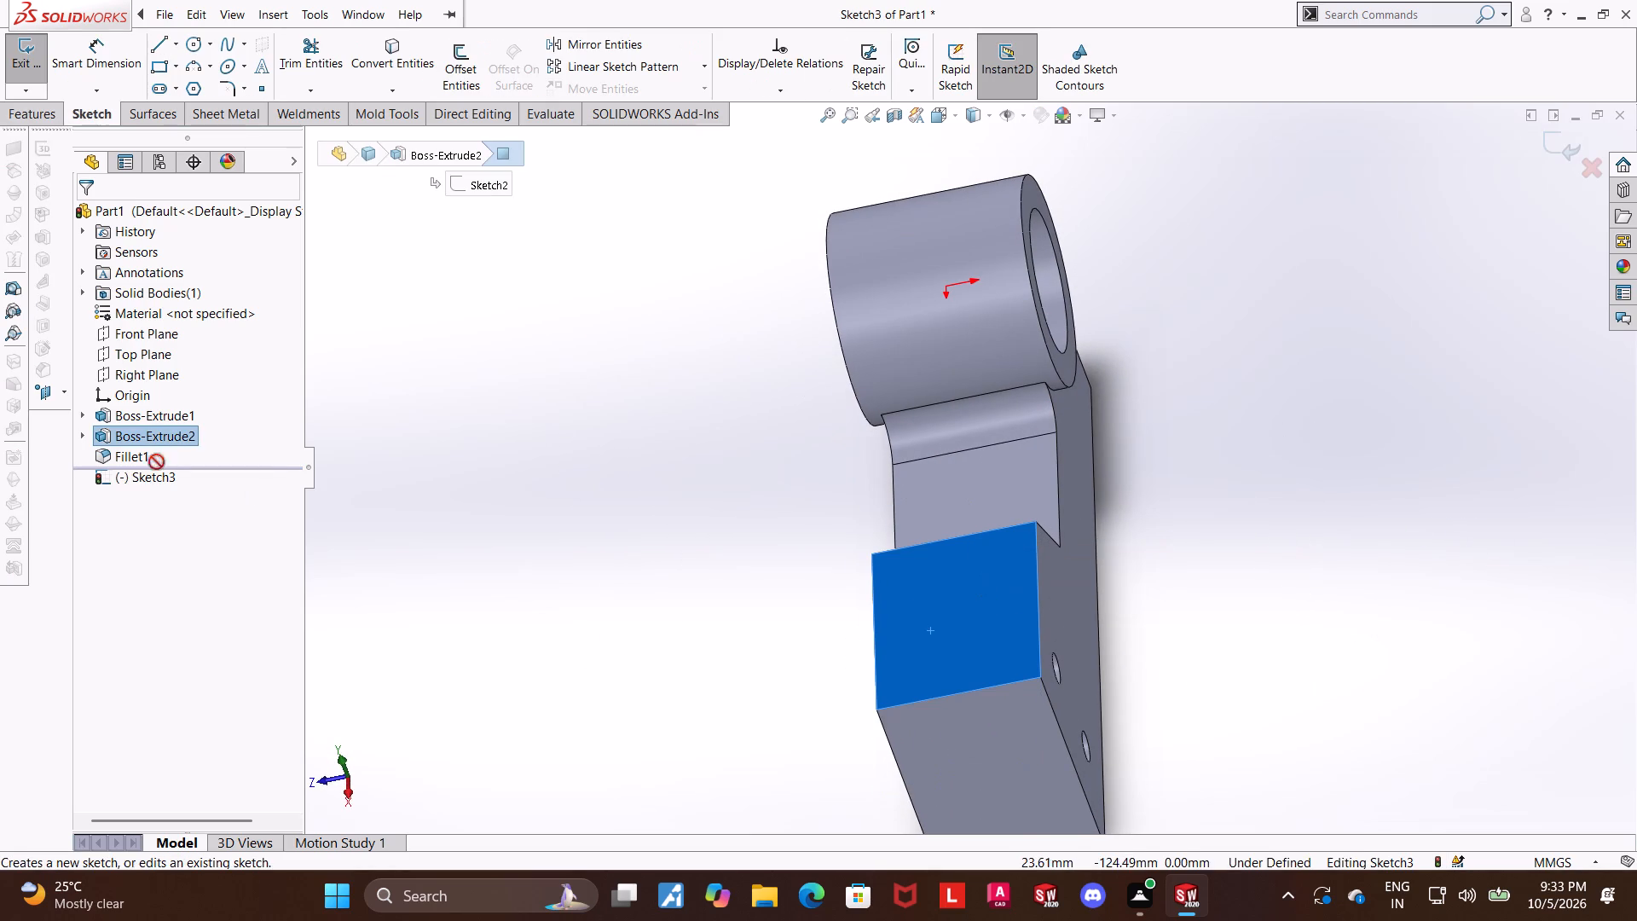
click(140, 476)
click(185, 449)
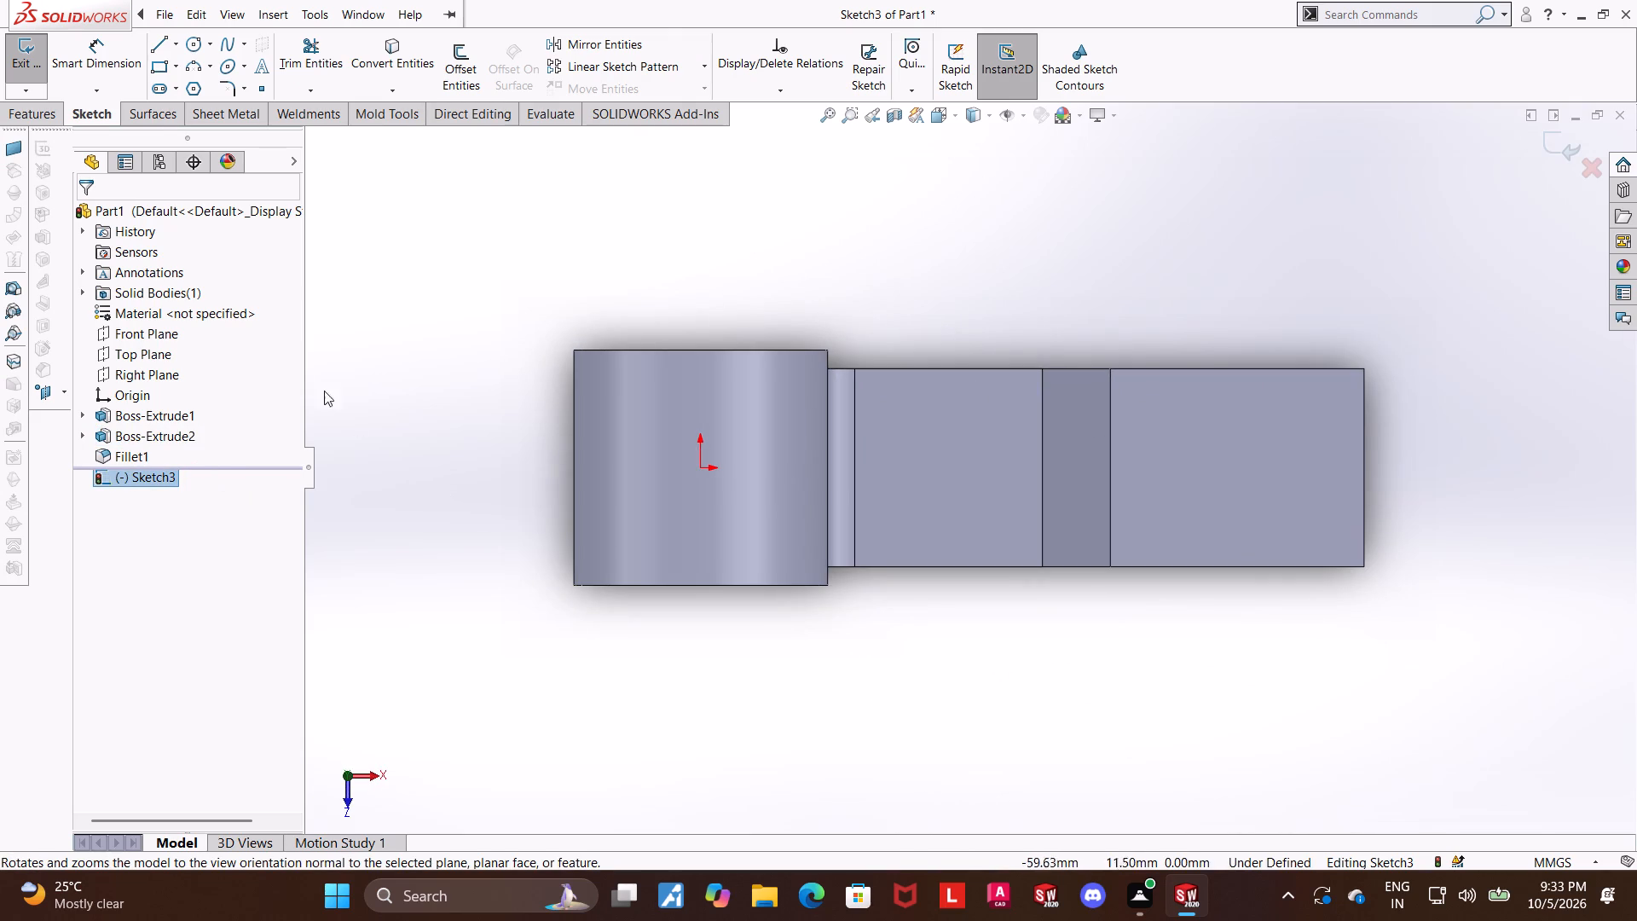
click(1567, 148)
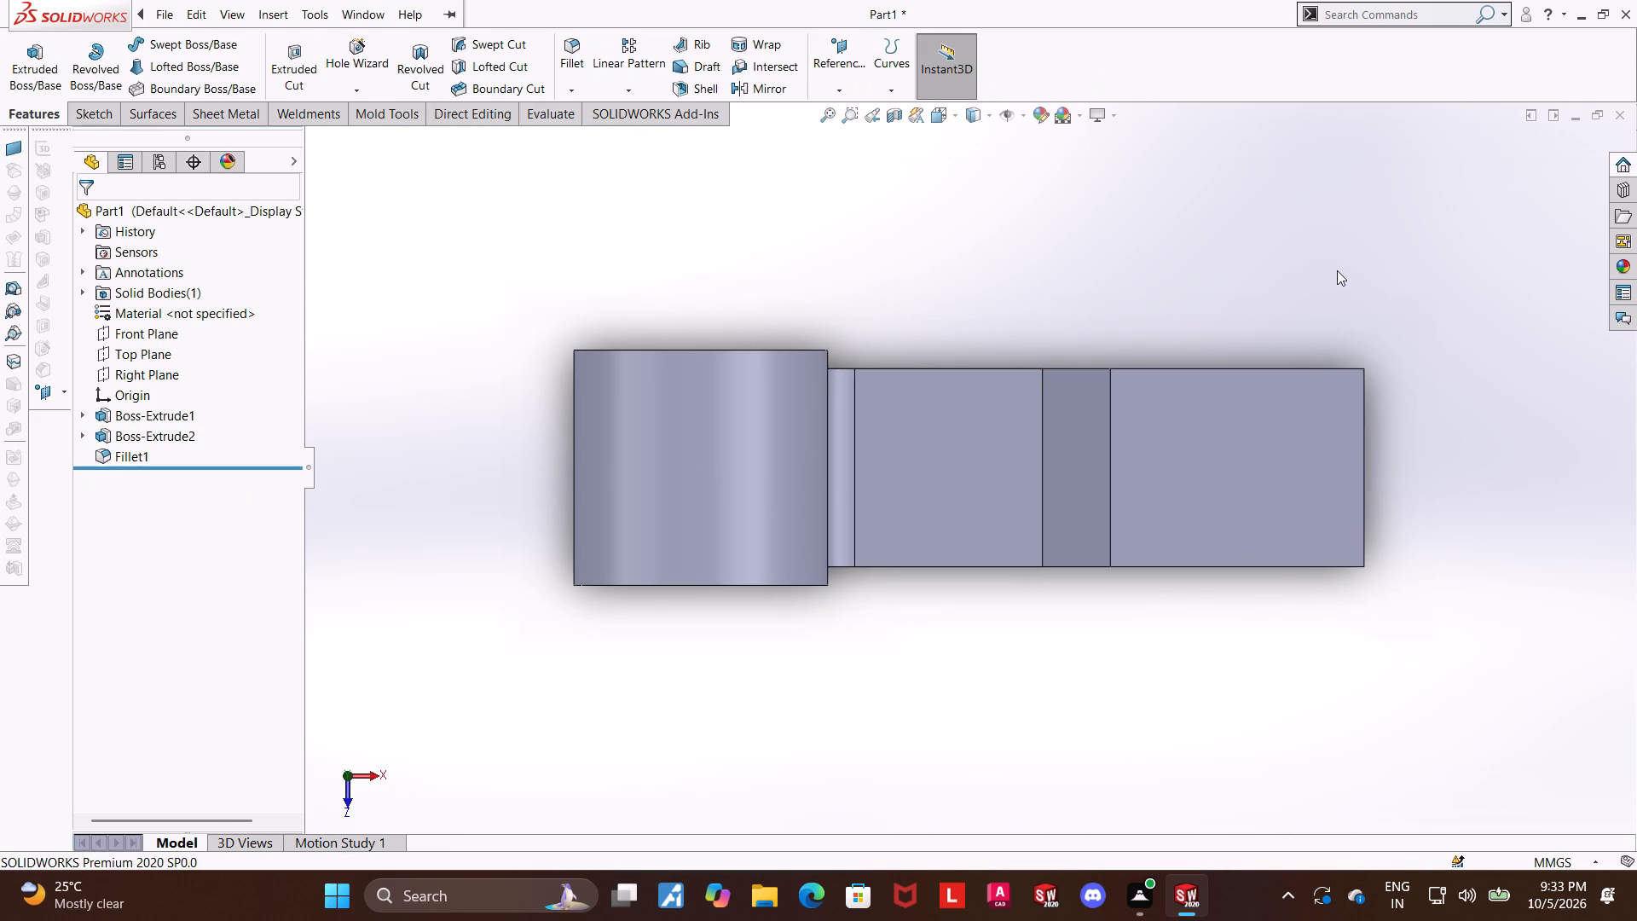
Start a sketch on the body's flat bottom face and view it straight on.
scroll(1317, 292, up, 2)
middle_drag(1214, 495, 1208, 223)
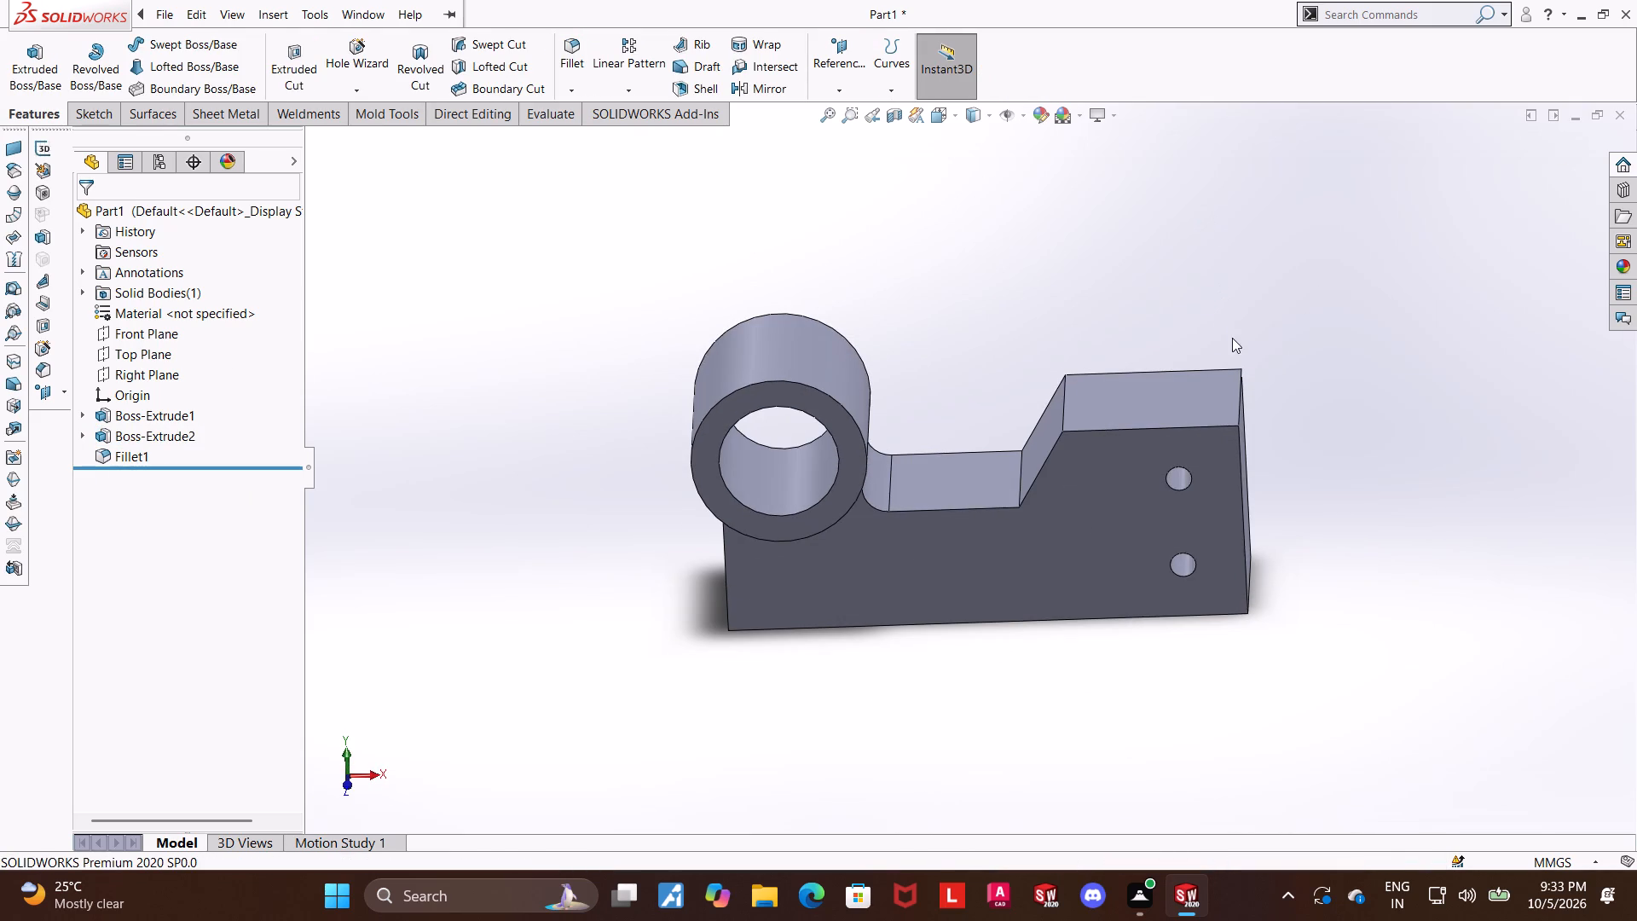
middle_drag(1233, 338, 1241, 293)
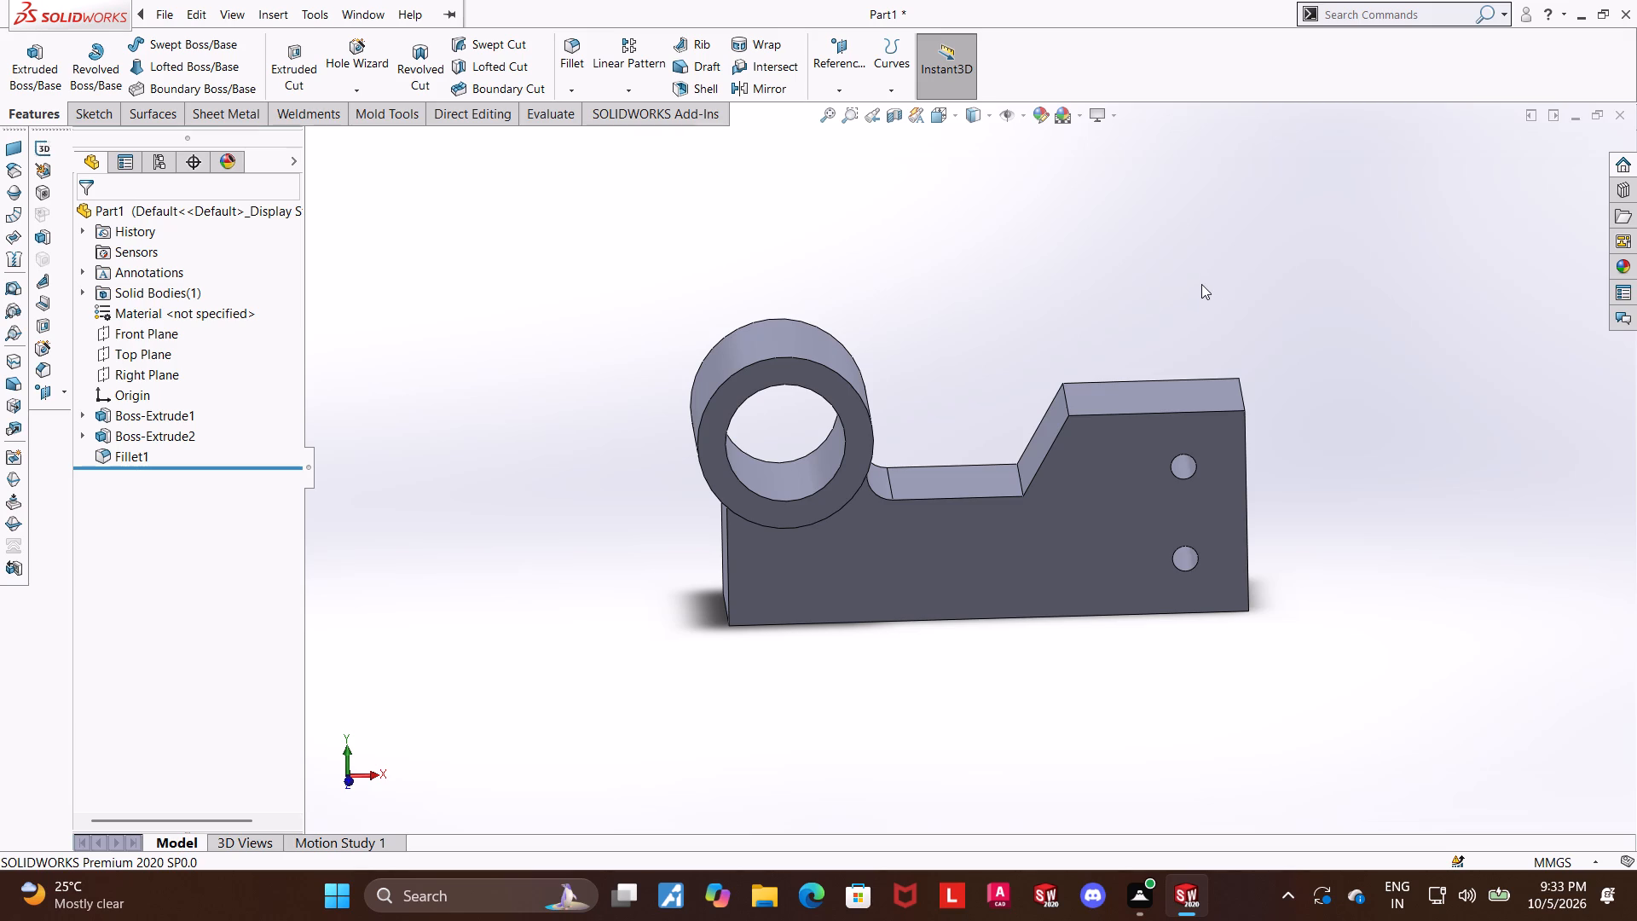
middle_drag(1201, 287, 1072, 455)
middle_drag(610, 521, 761, 109)
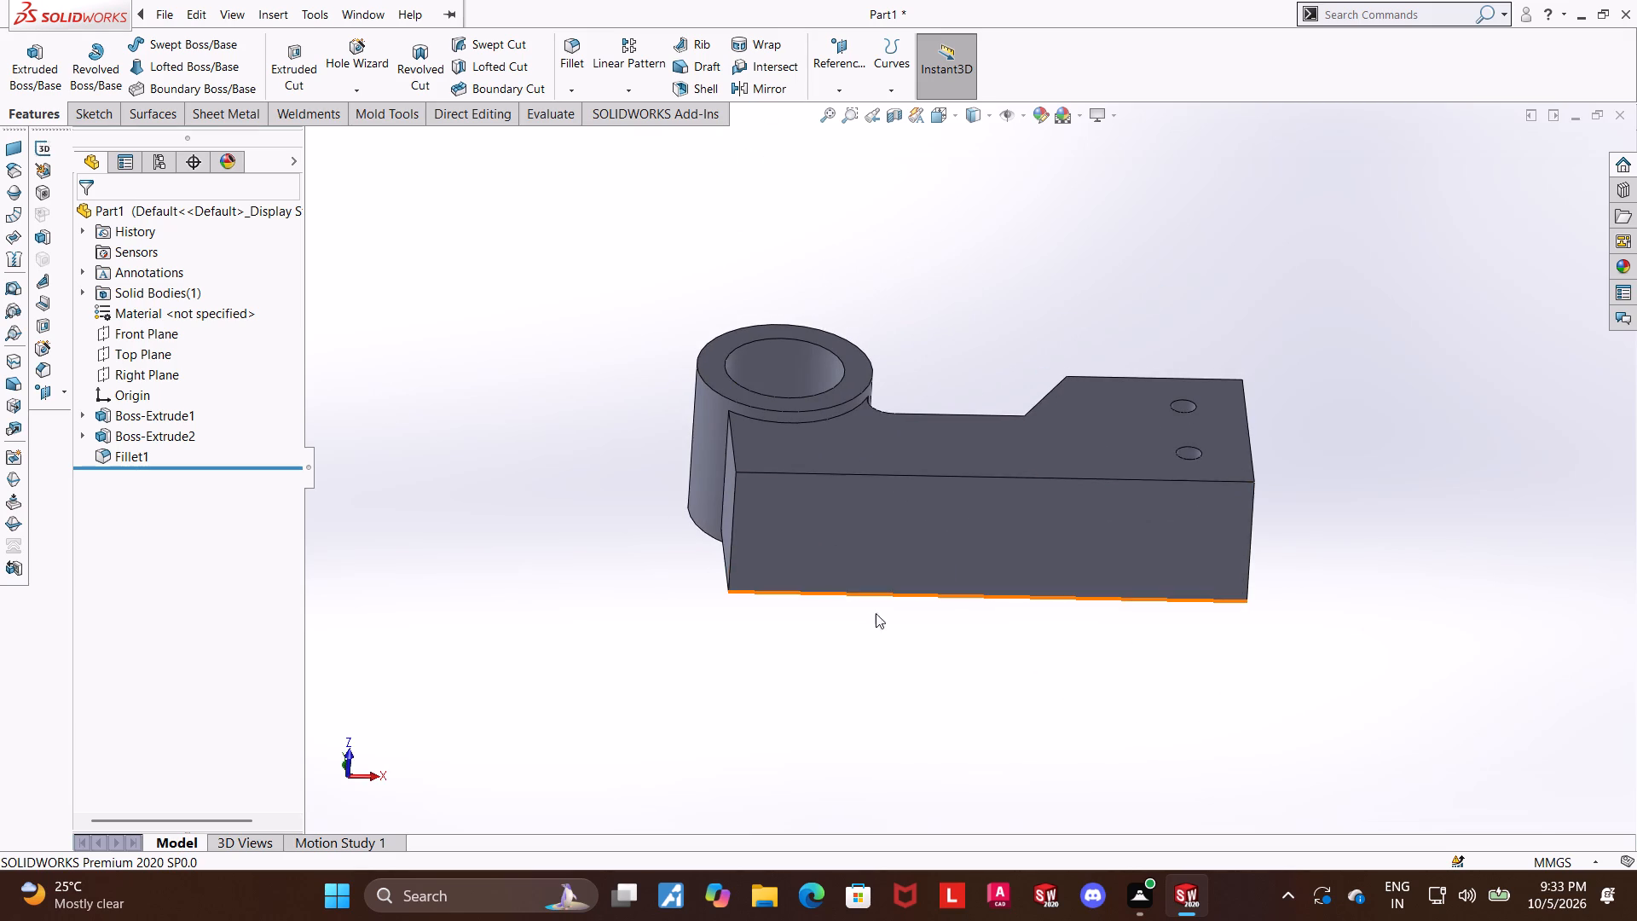
click(967, 523)
click(1039, 478)
click(143, 478)
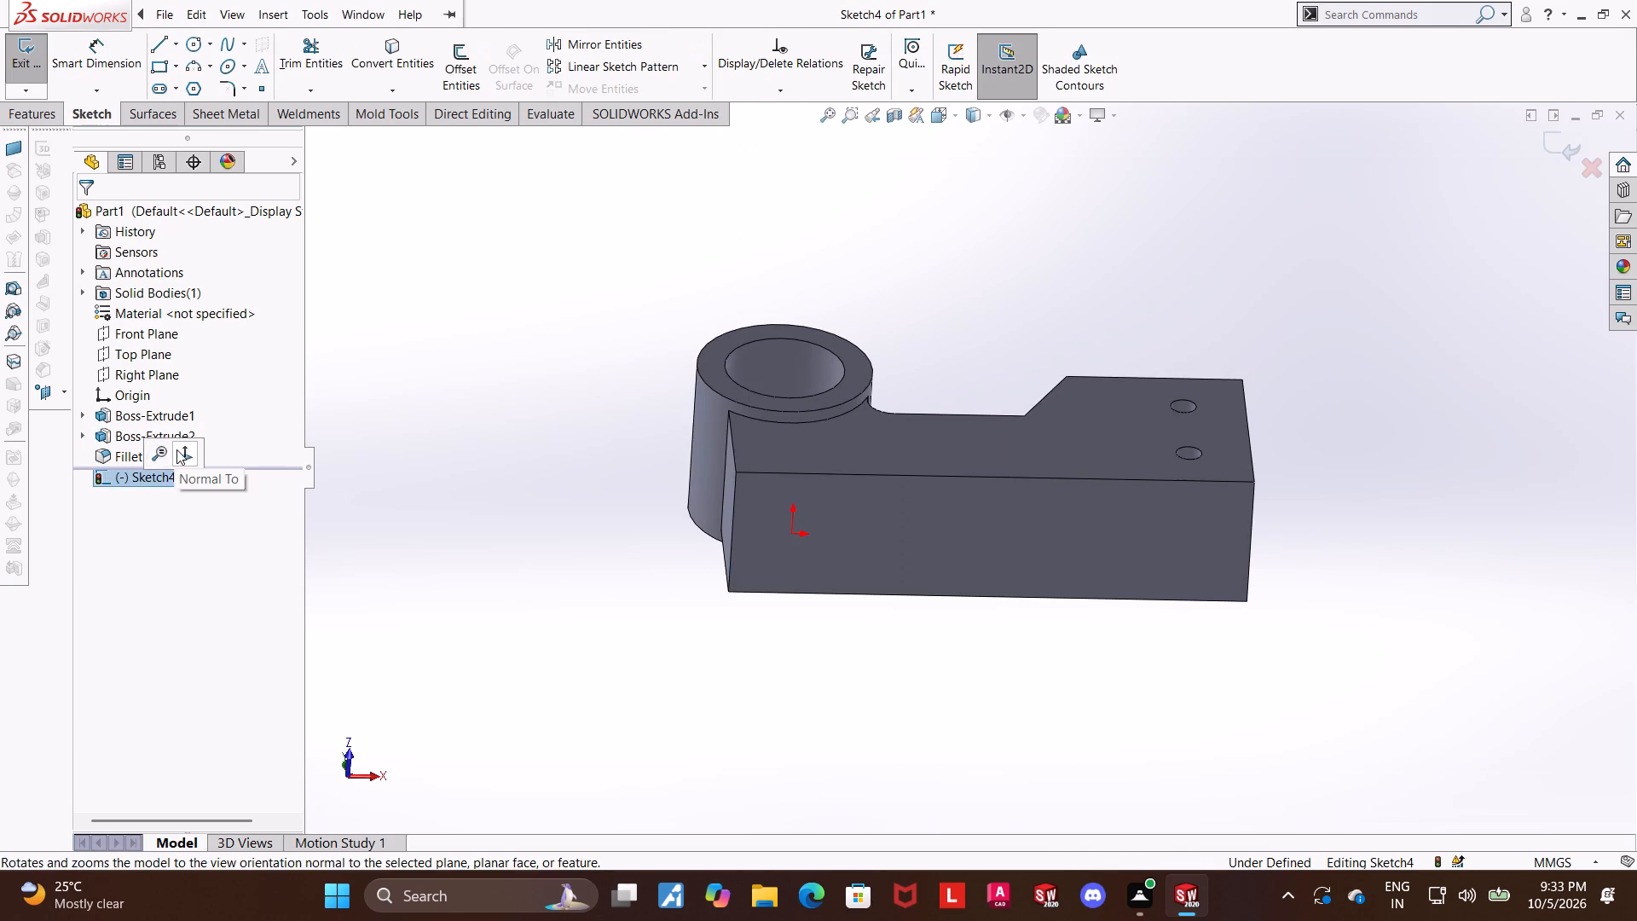
click(180, 450)
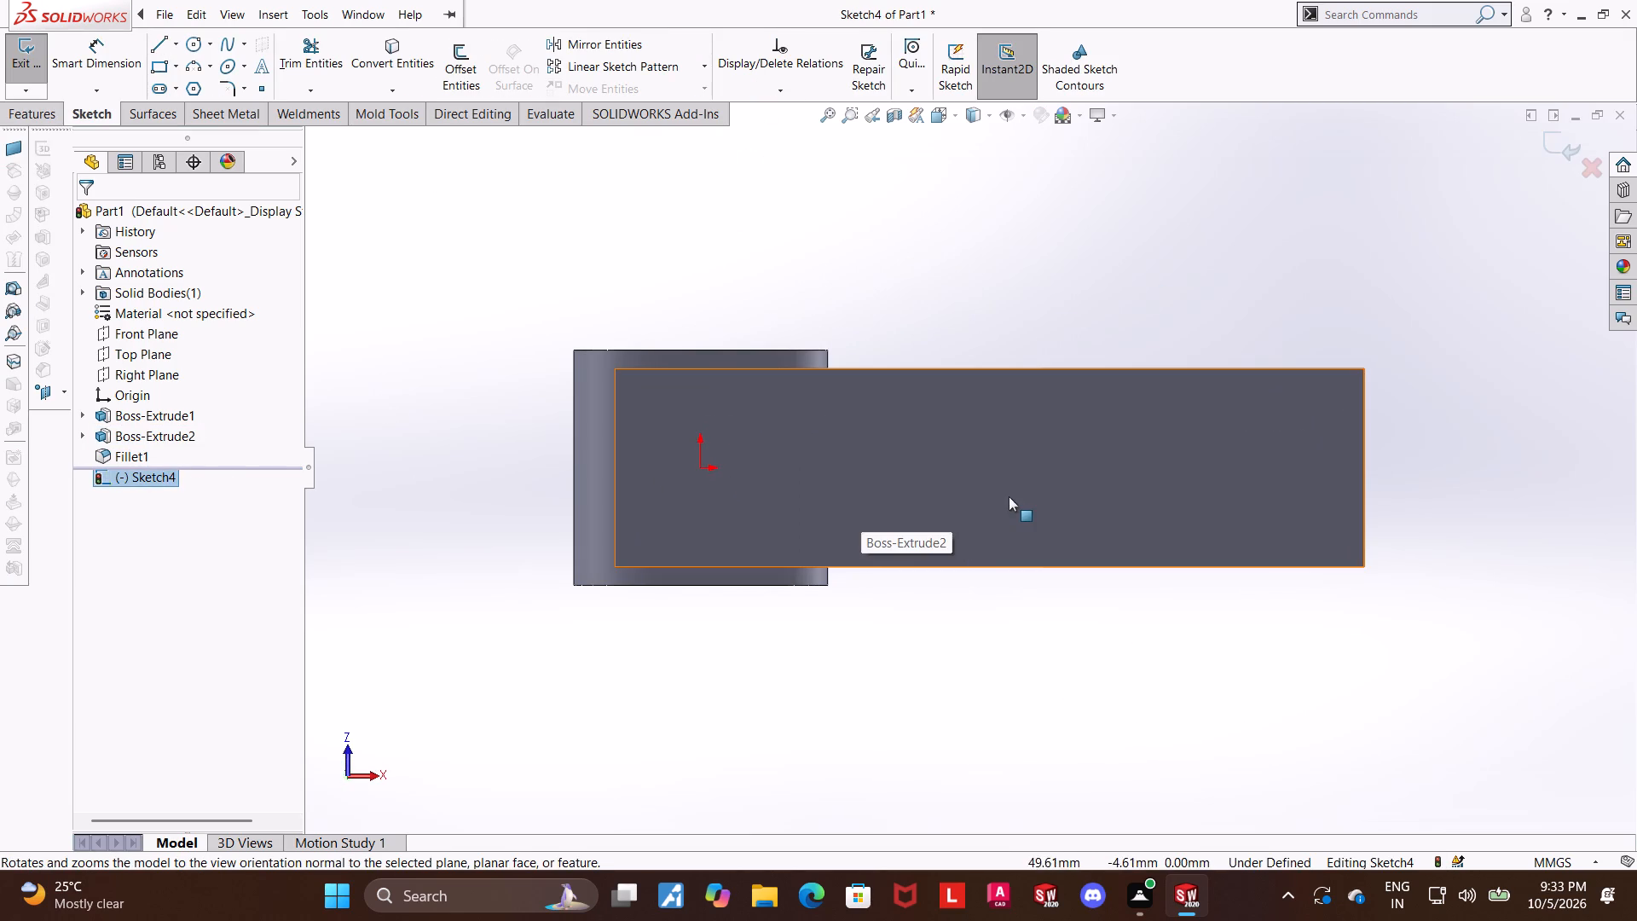
From the body's long front edge, sketch connected lines about 23 mm outward, about 26 mm parallel to the edge, and sloping back to it.
click(159, 51)
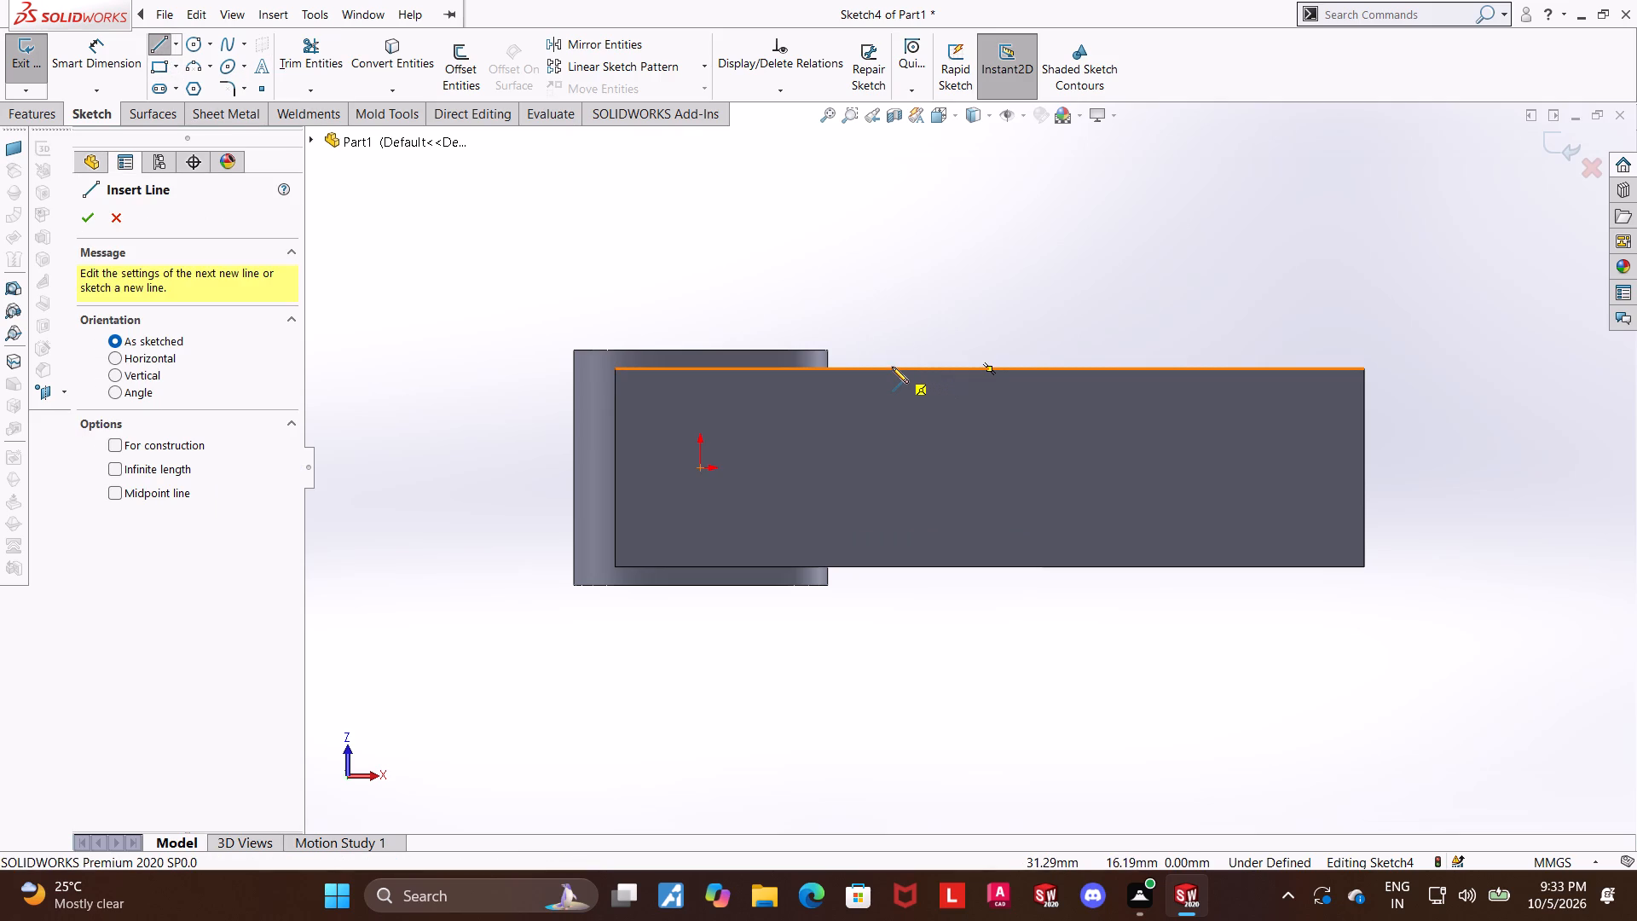
scroll(1159, 254, up, 1)
middle_drag(1159, 254, 934, 701)
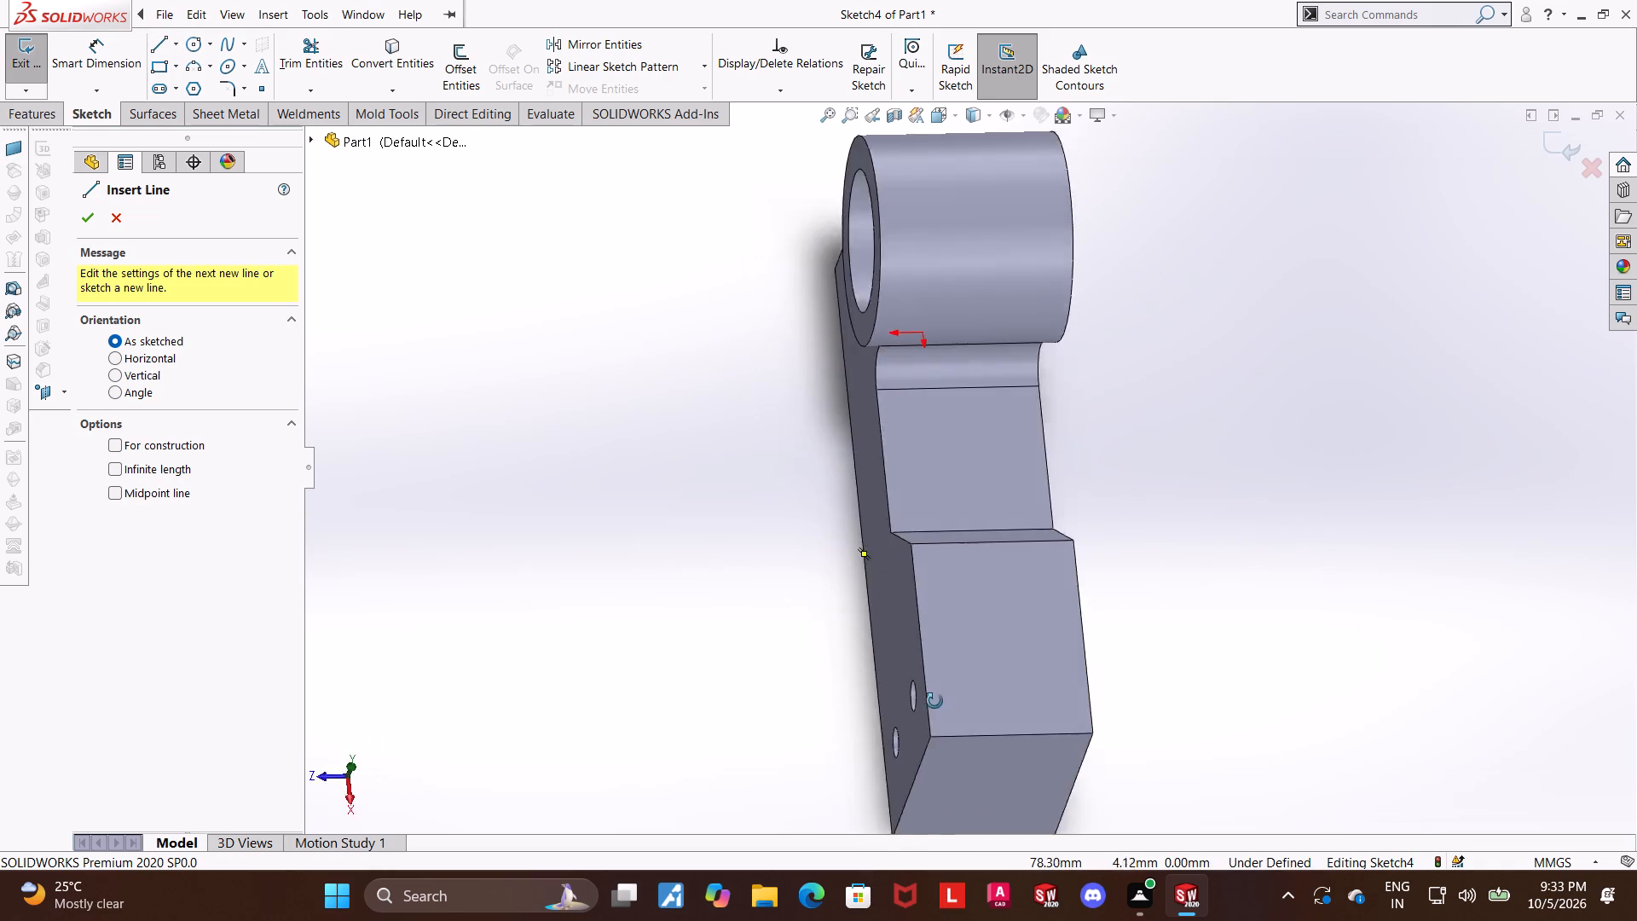
middle_drag(934, 701, 894, 696)
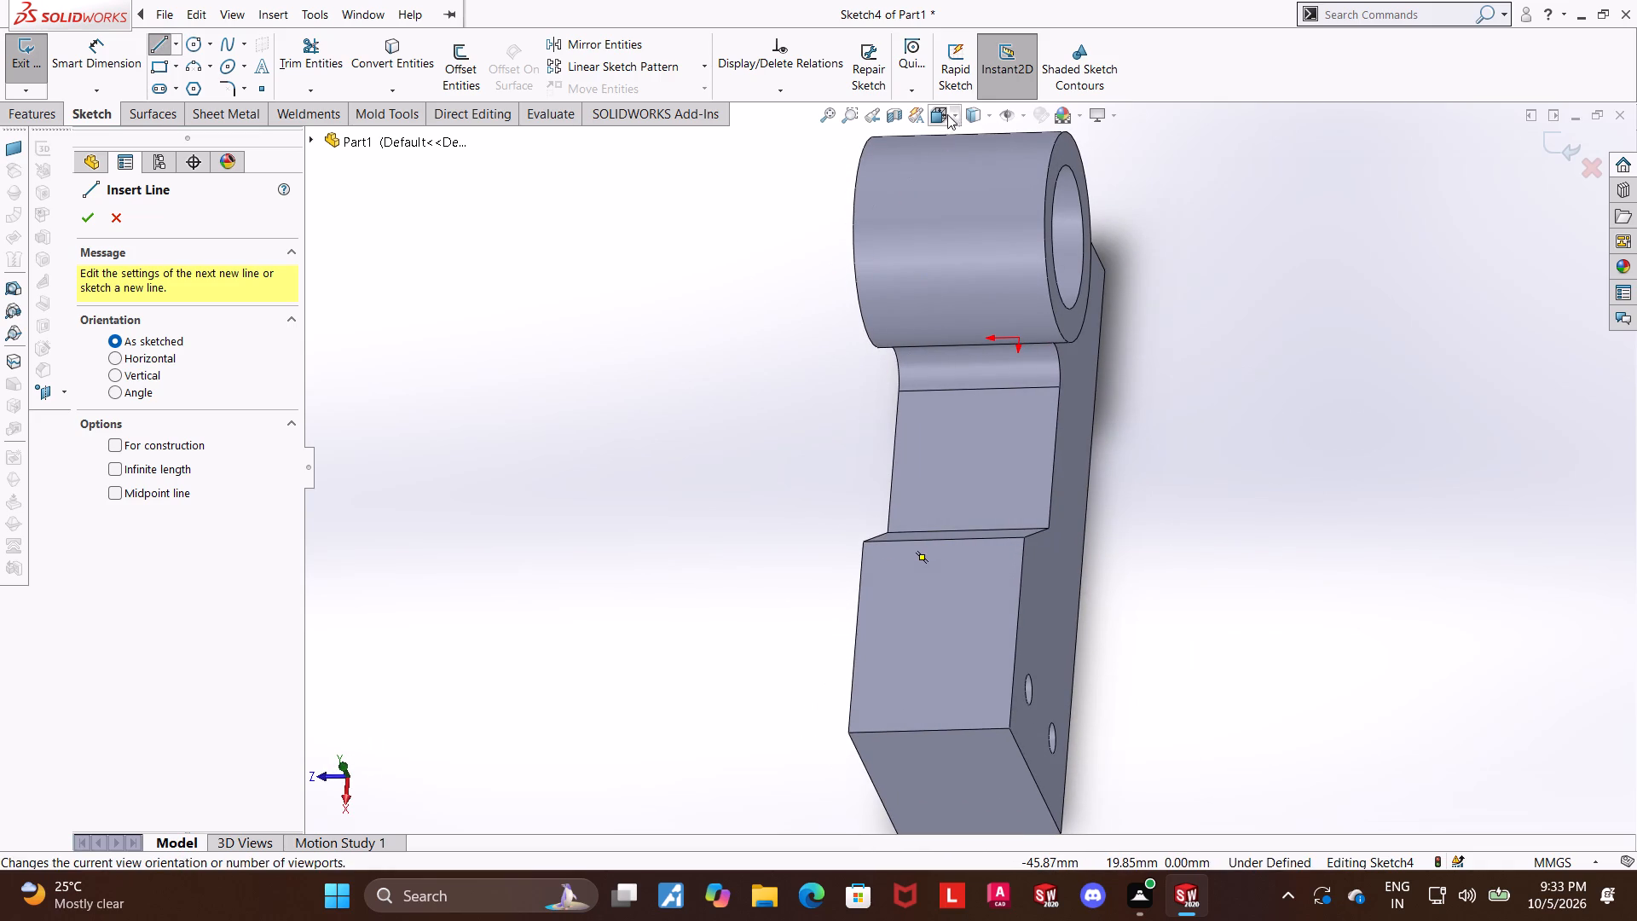
click(944, 115)
click(779, 533)
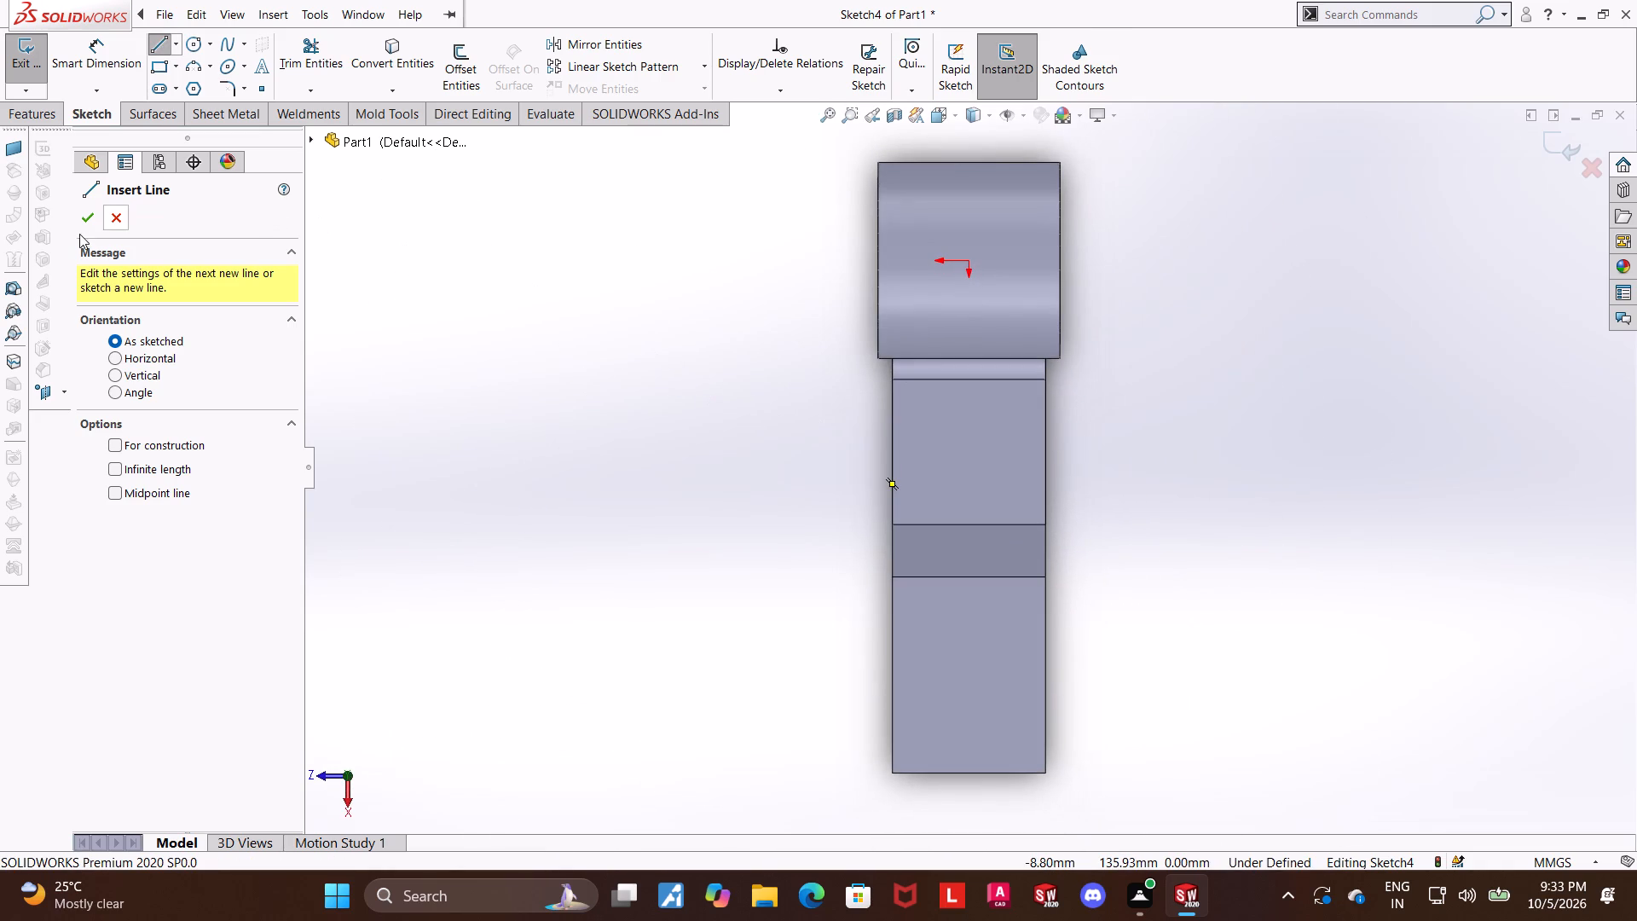
click(890, 414)
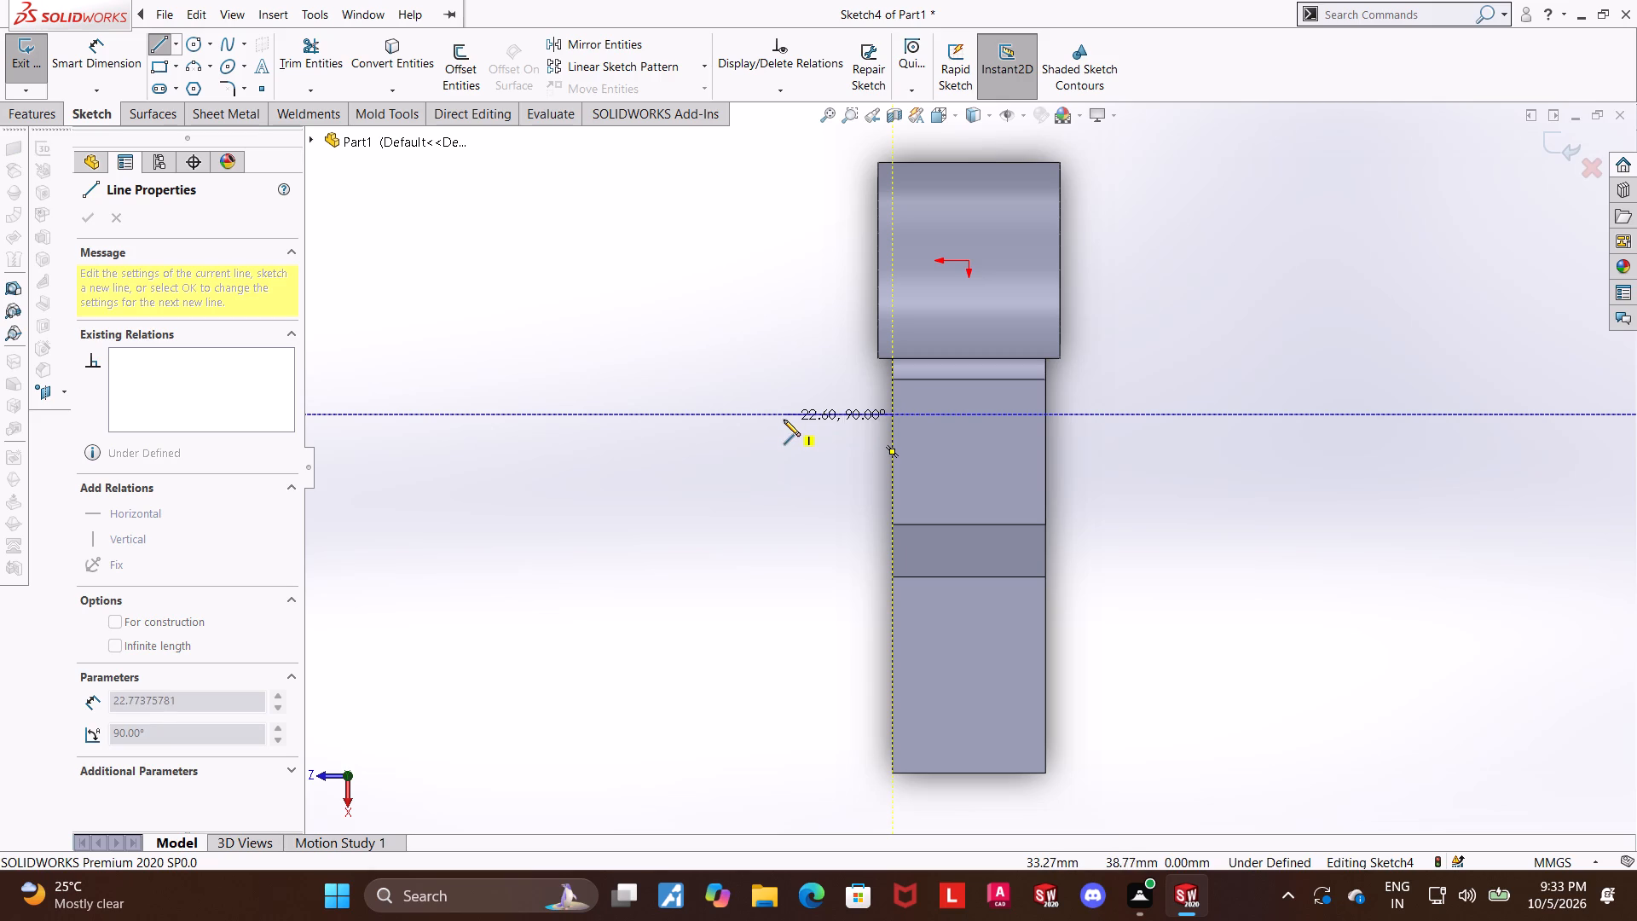
click(782, 420)
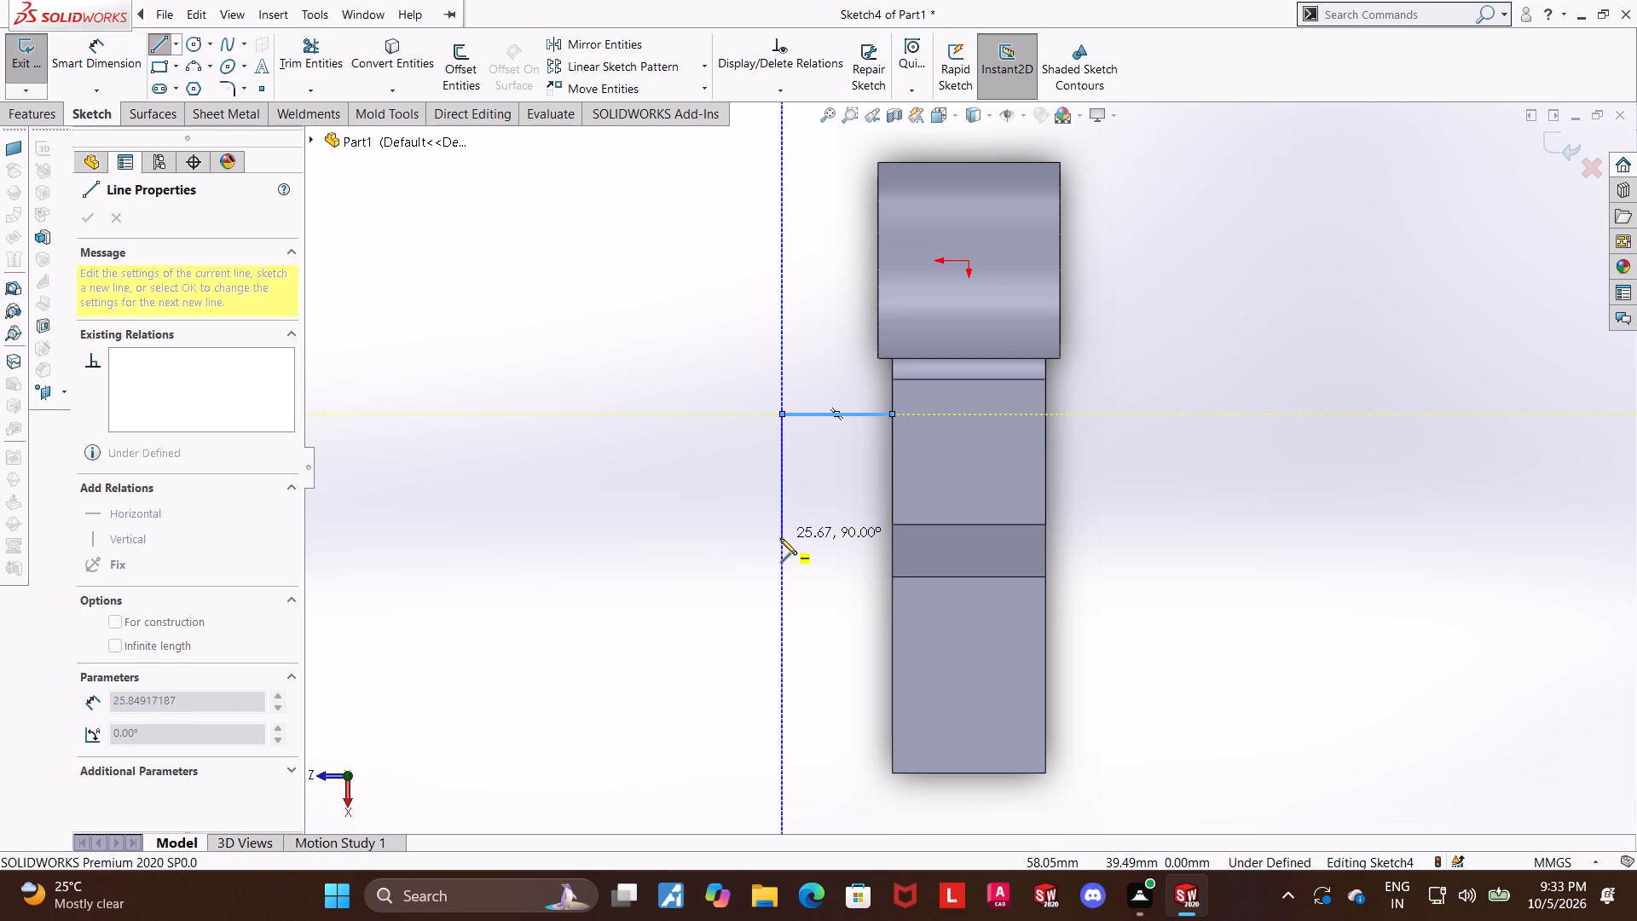
click(780, 538)
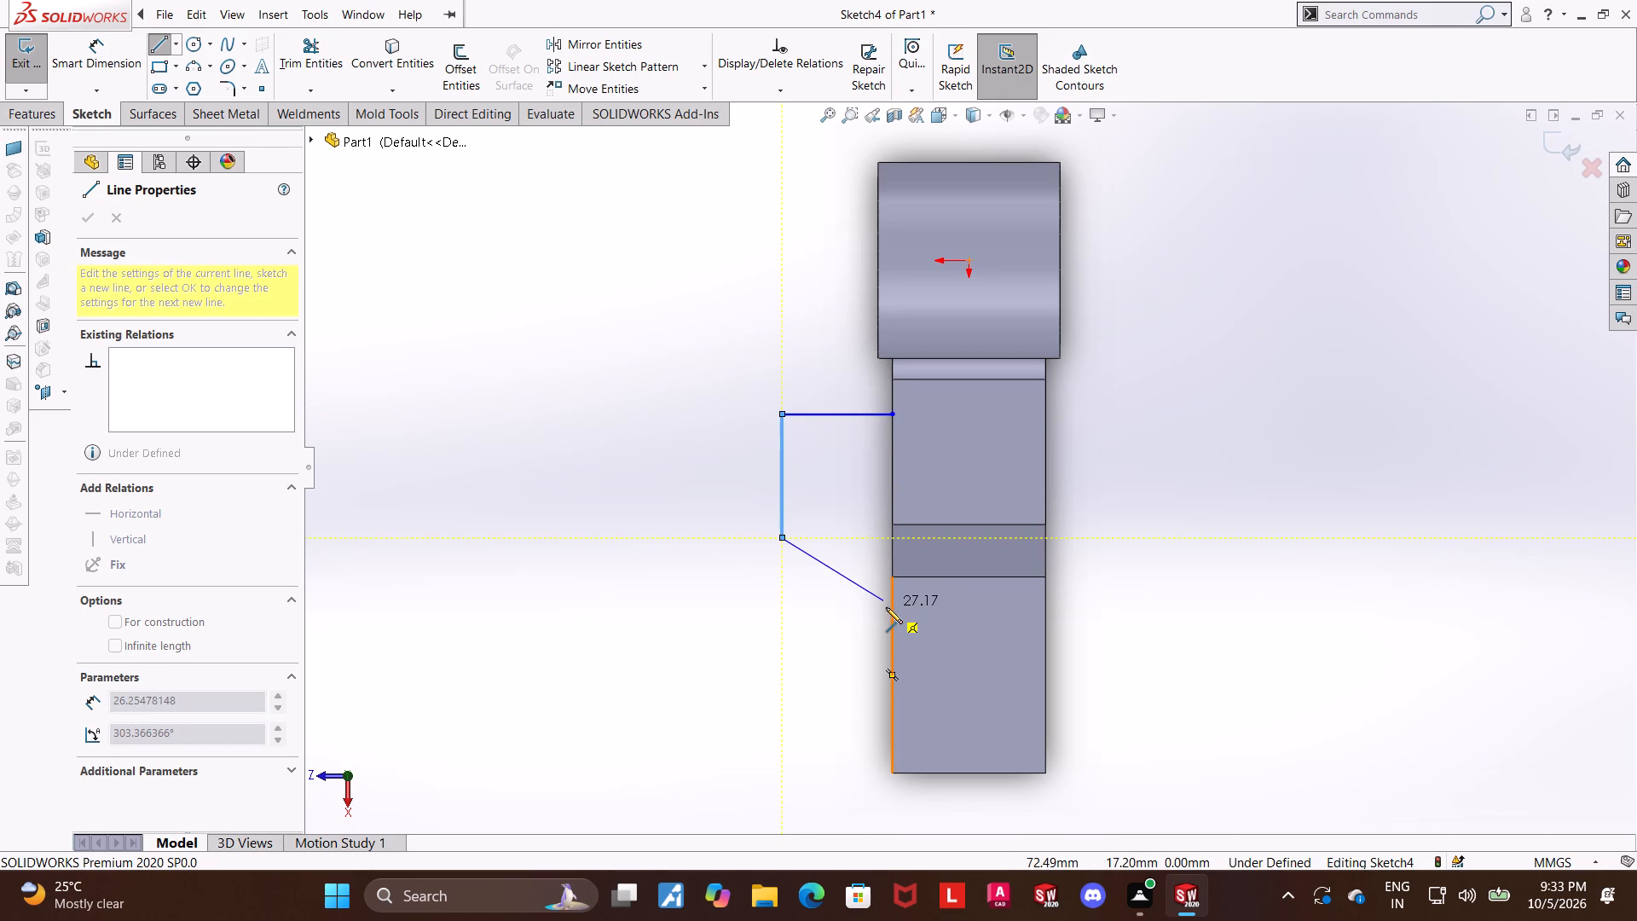
click(892, 614)
key(Escape)
key(Escape)
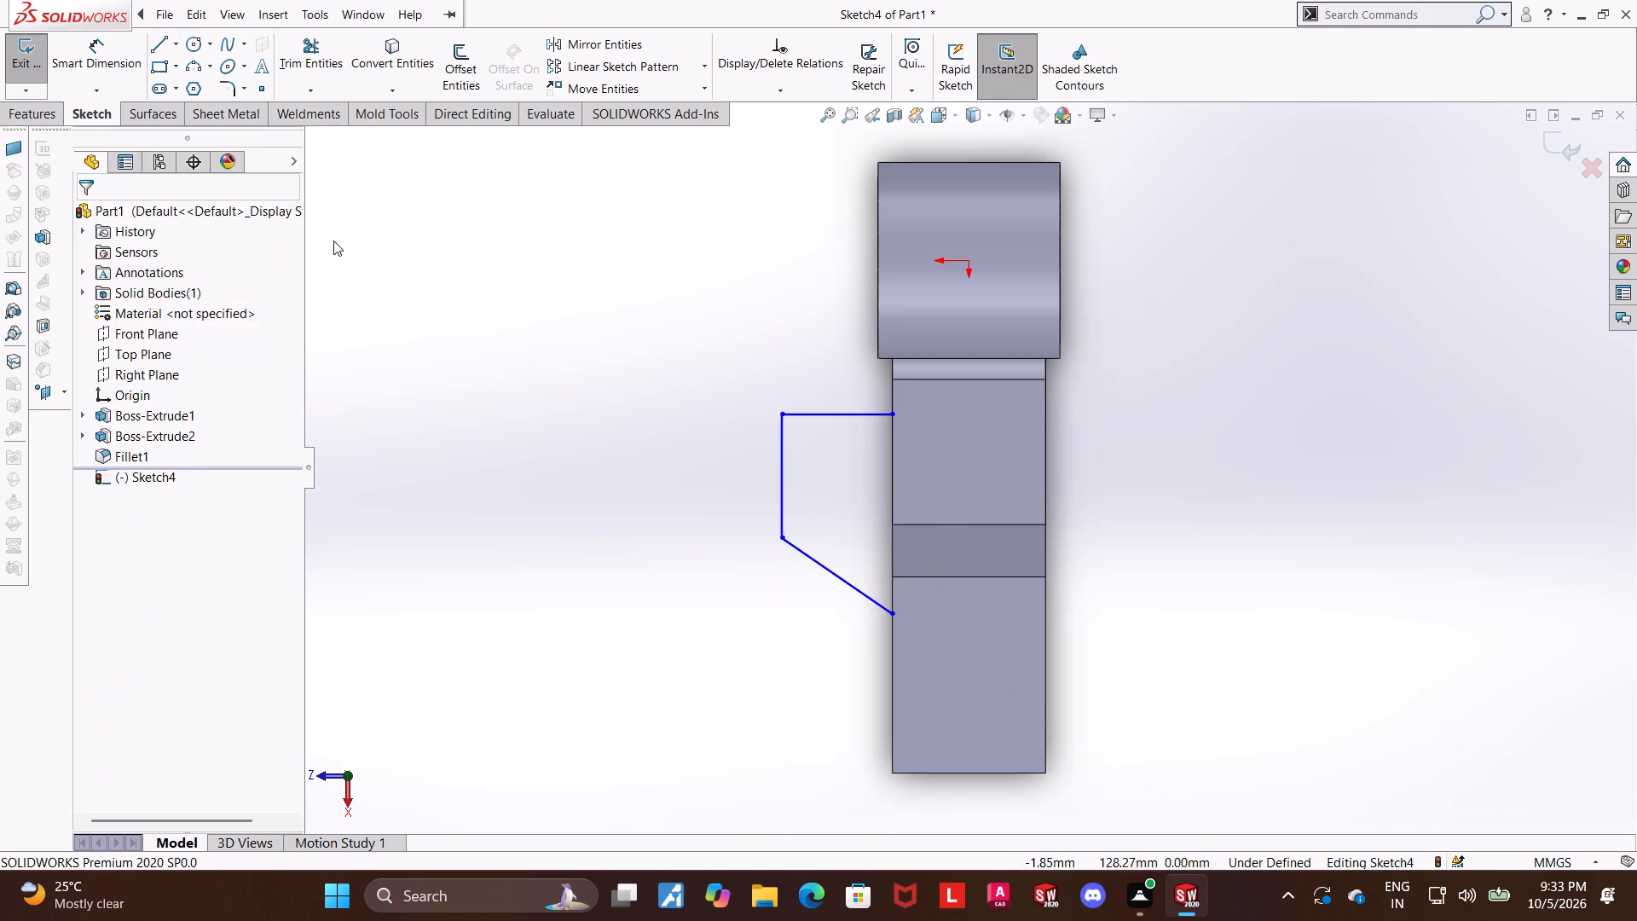
key(Escape)
Dimension the distance between the outer parallel line and the body's long edge as 16 mm.
click(103, 42)
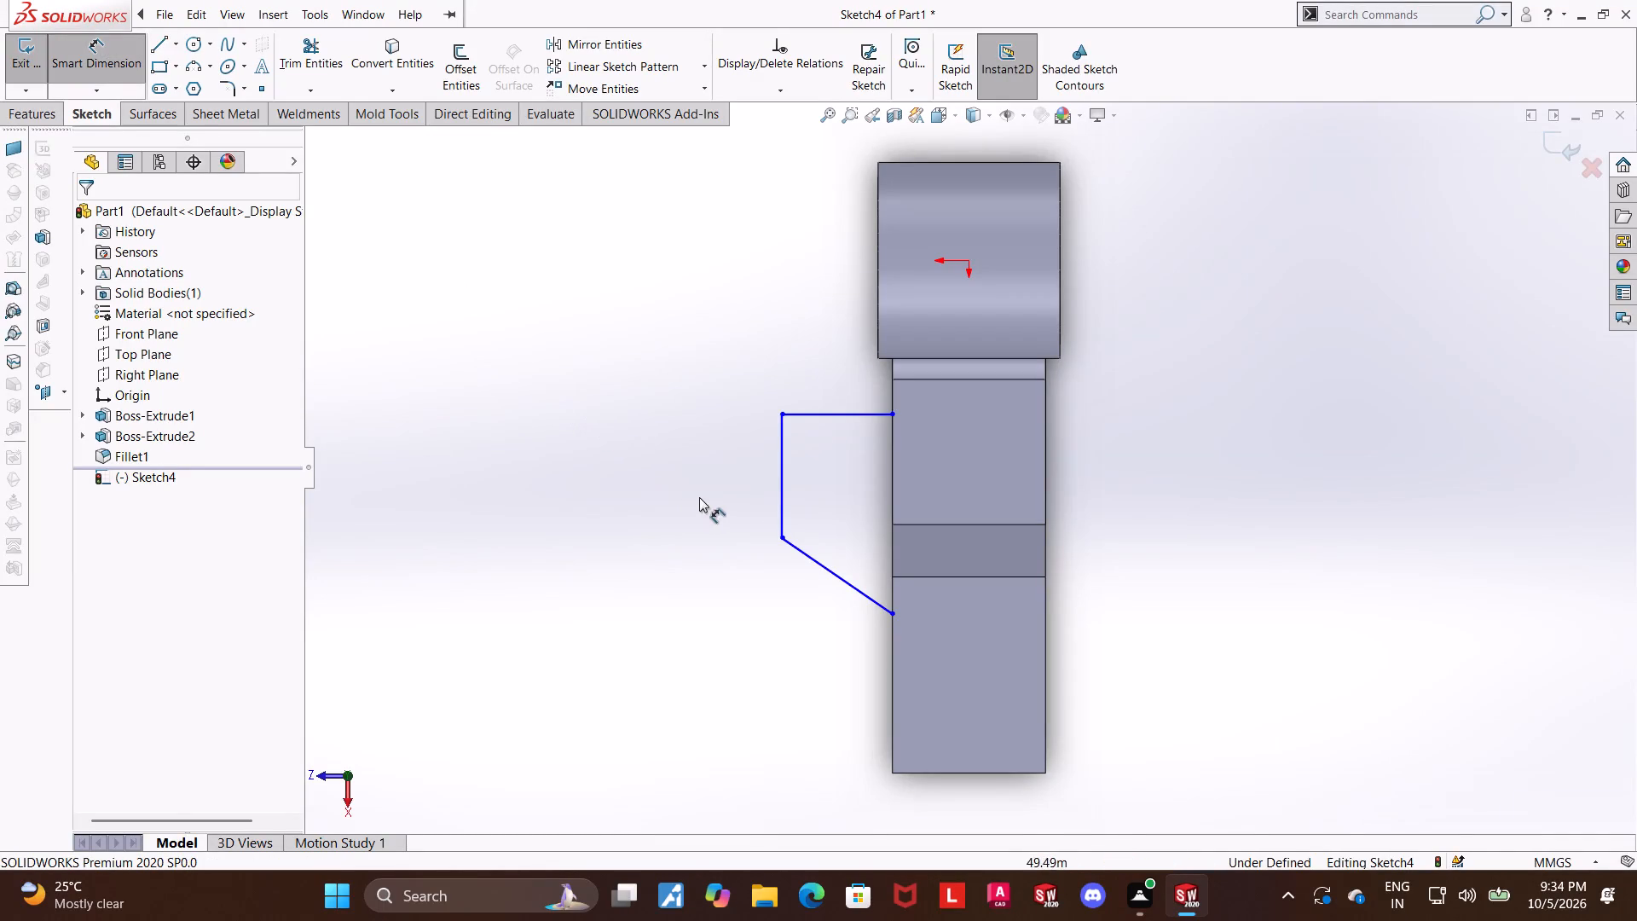
click(781, 476)
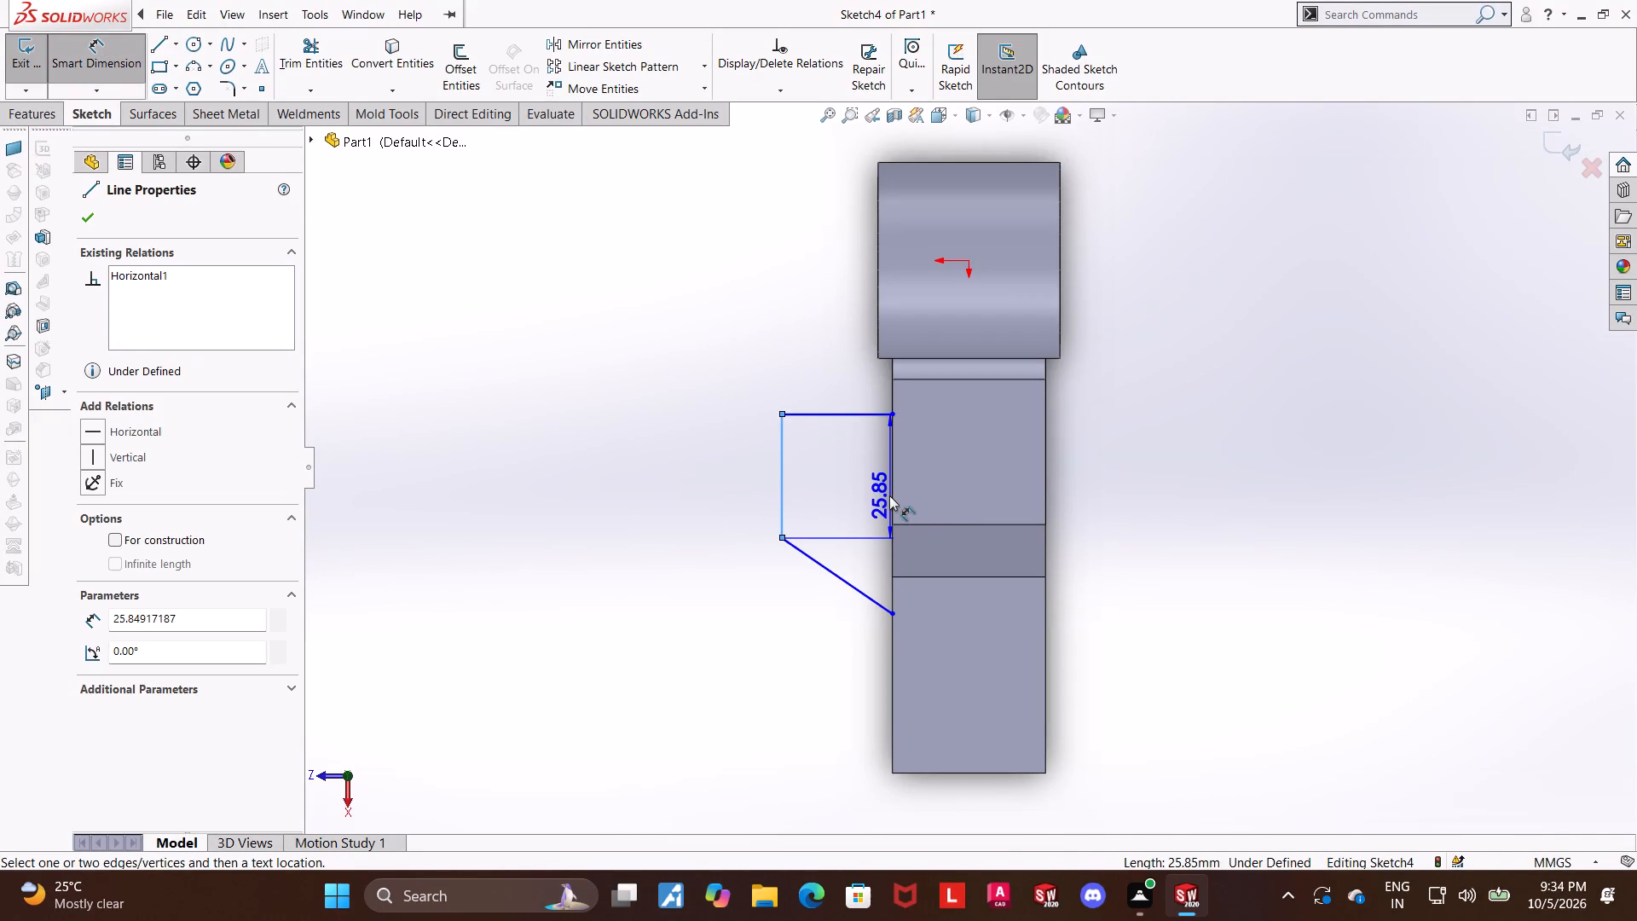
click(893, 495)
click(795, 374)
text(16)
key(Return)
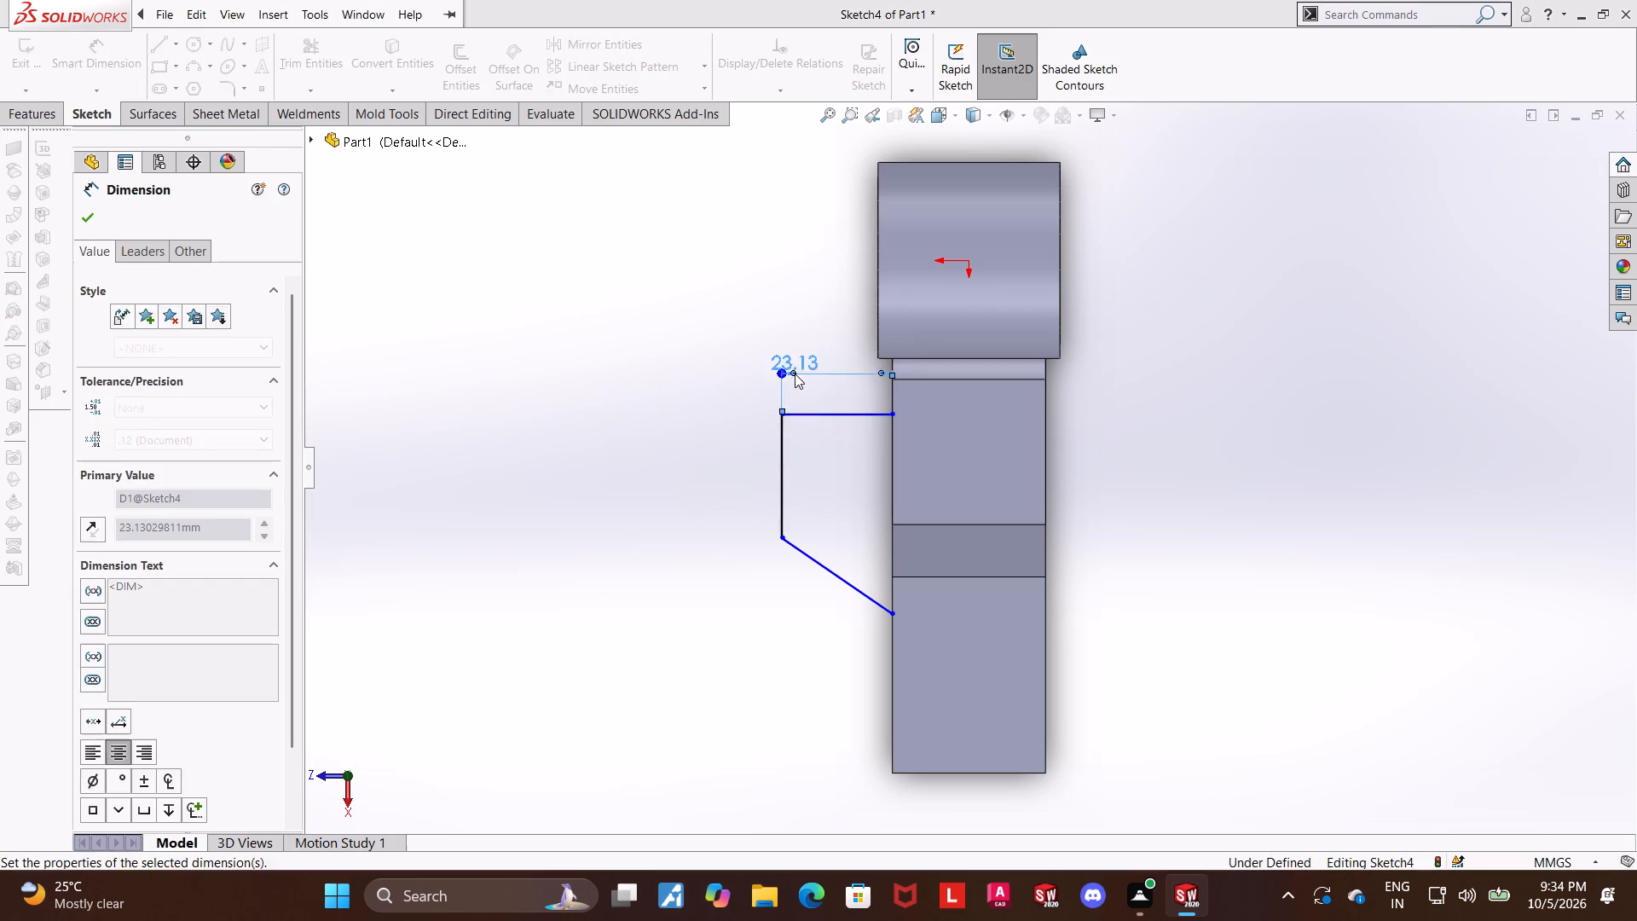
key(Escape)
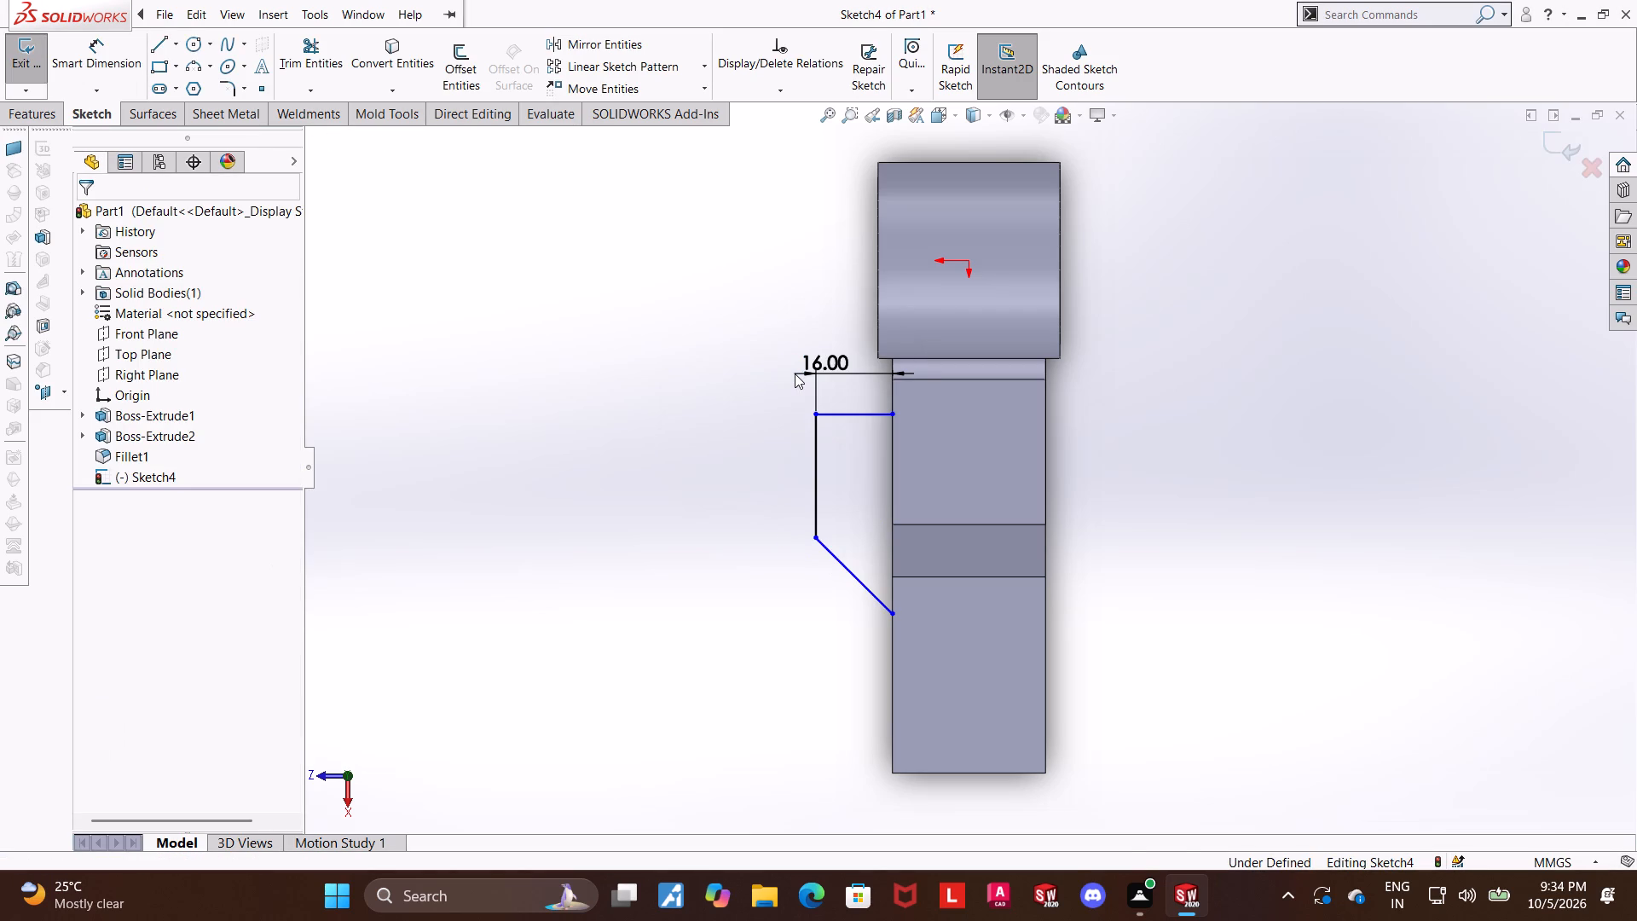
Dimension the outer parallel line's length as 24 mm.
click(99, 41)
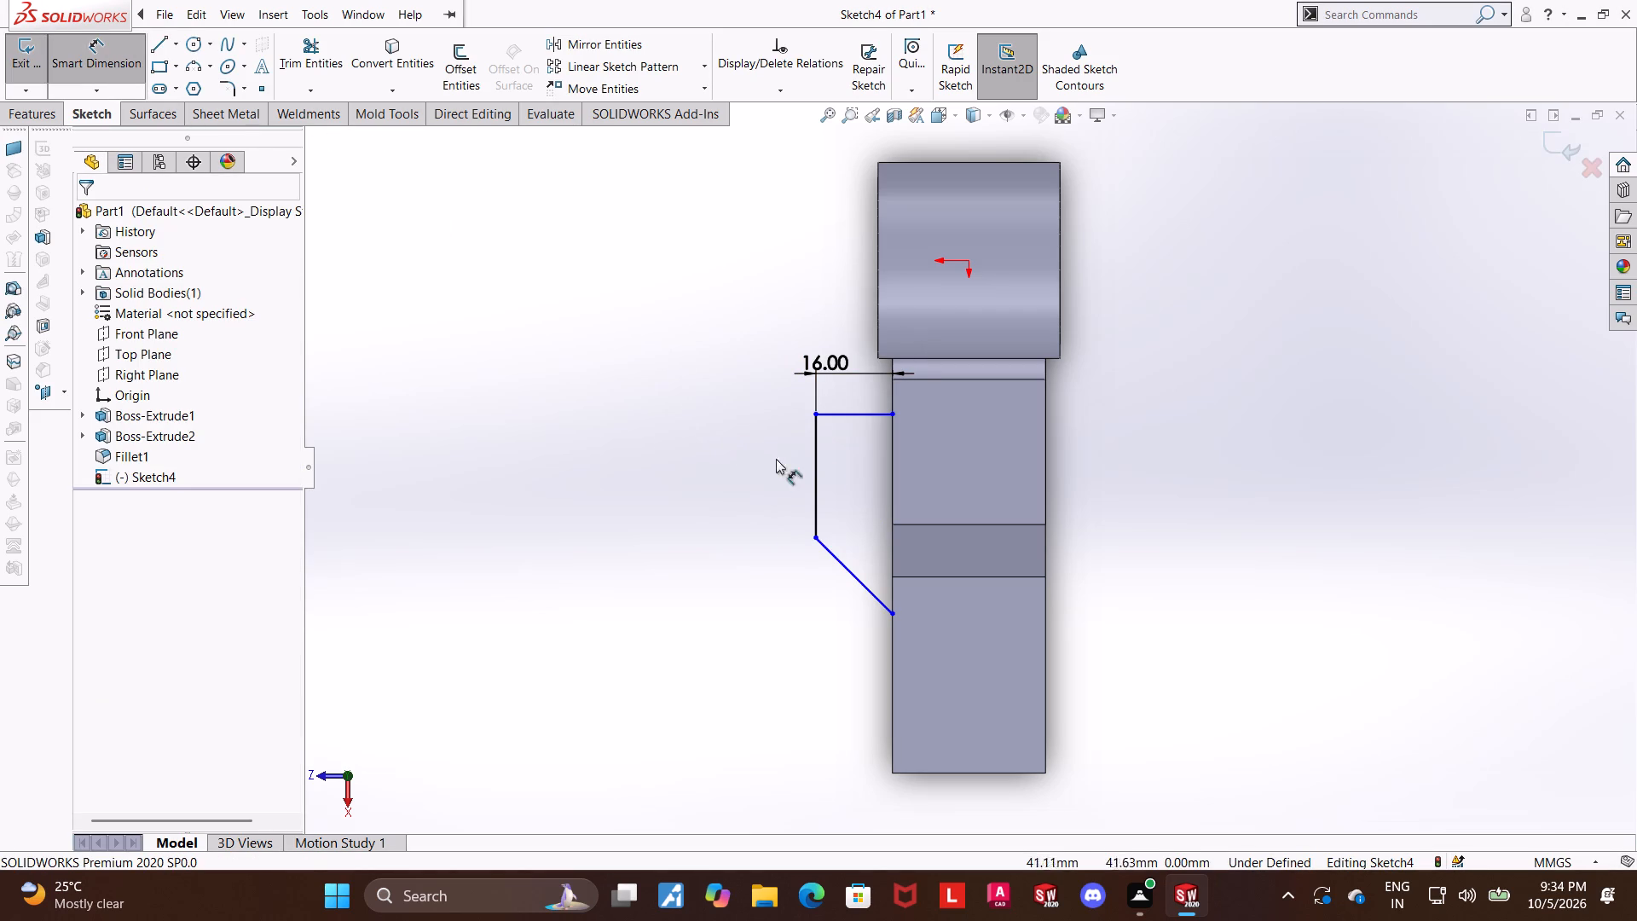
click(815, 476)
click(741, 478)
key(2)
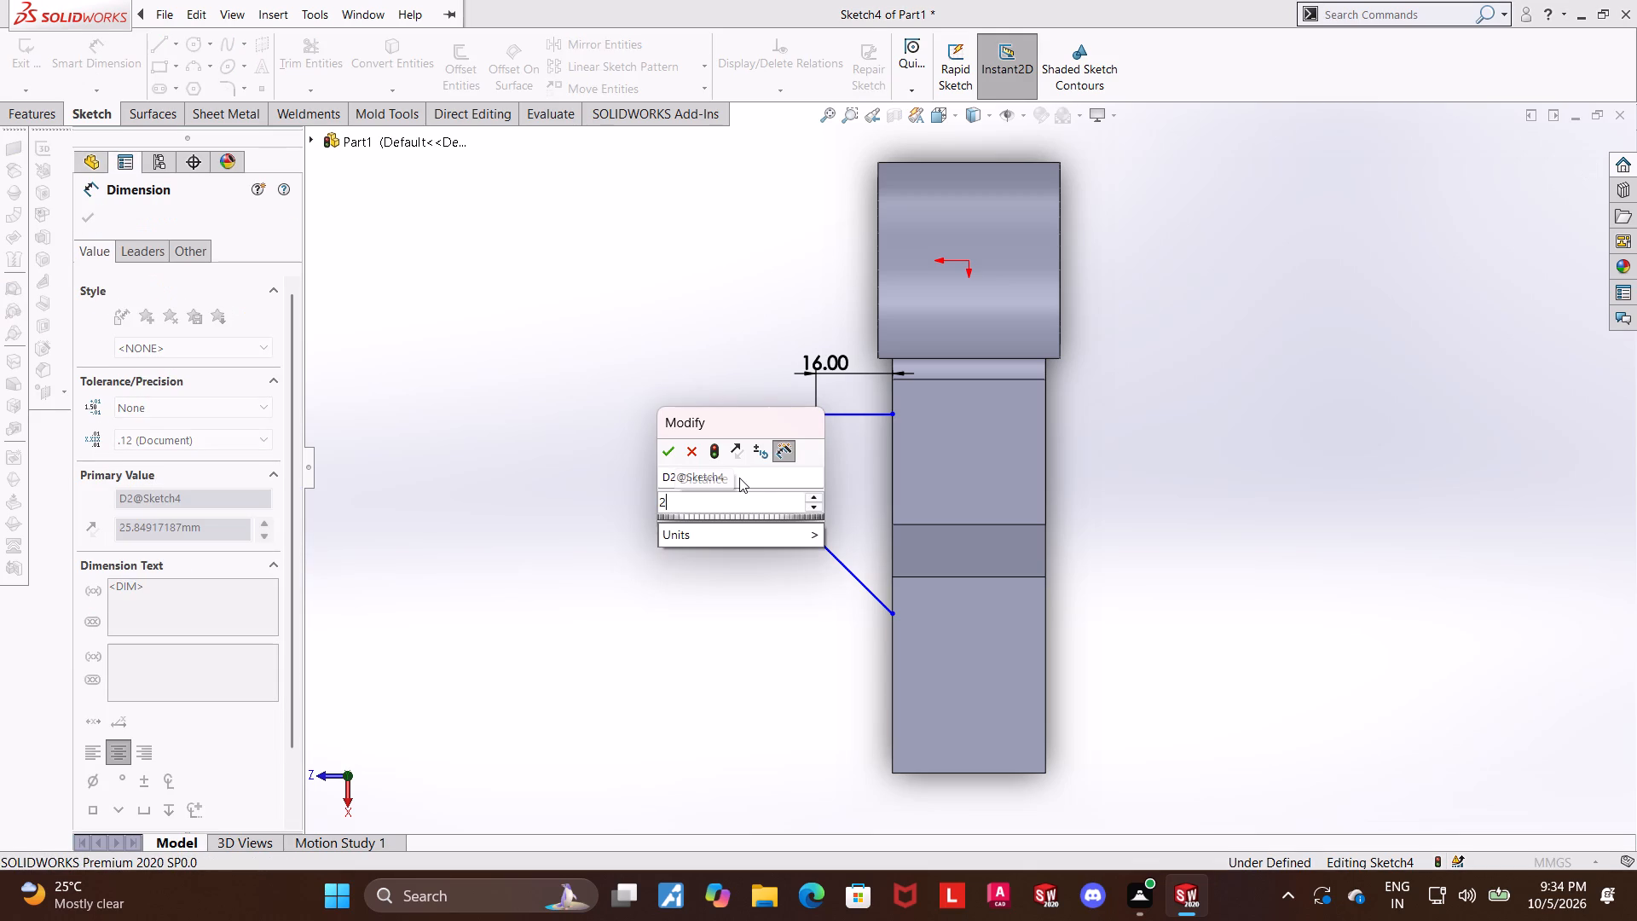
key(4)
key(Return)
key(Escape)
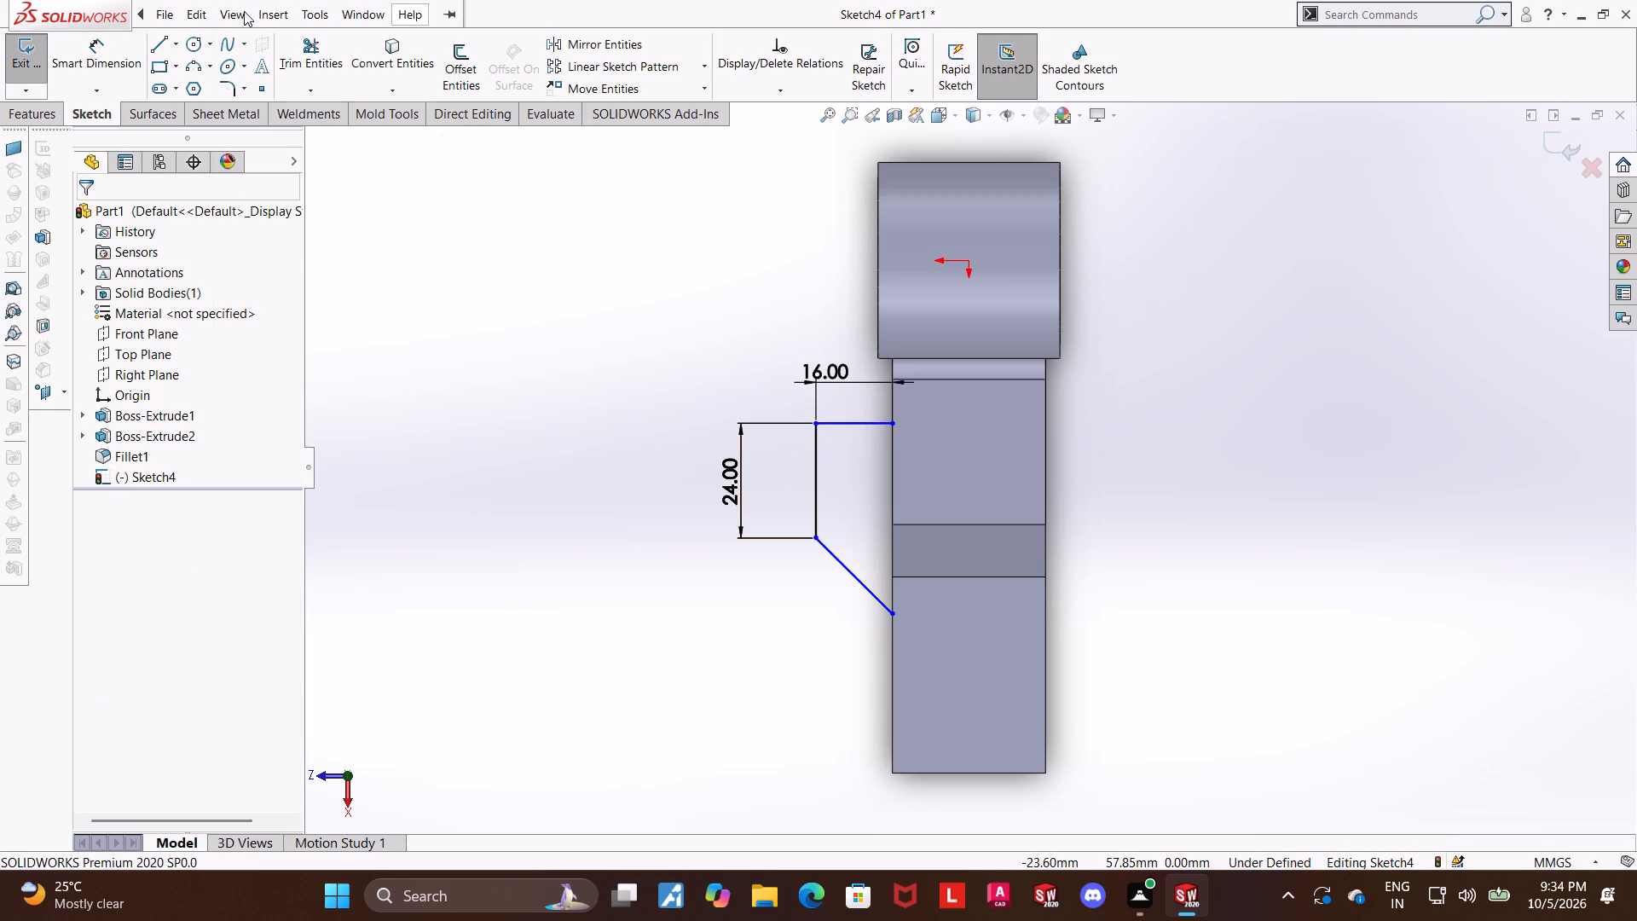
Dimension the sloped line's extent along the body, between its two endpoints, as 16 mm.
click(115, 60)
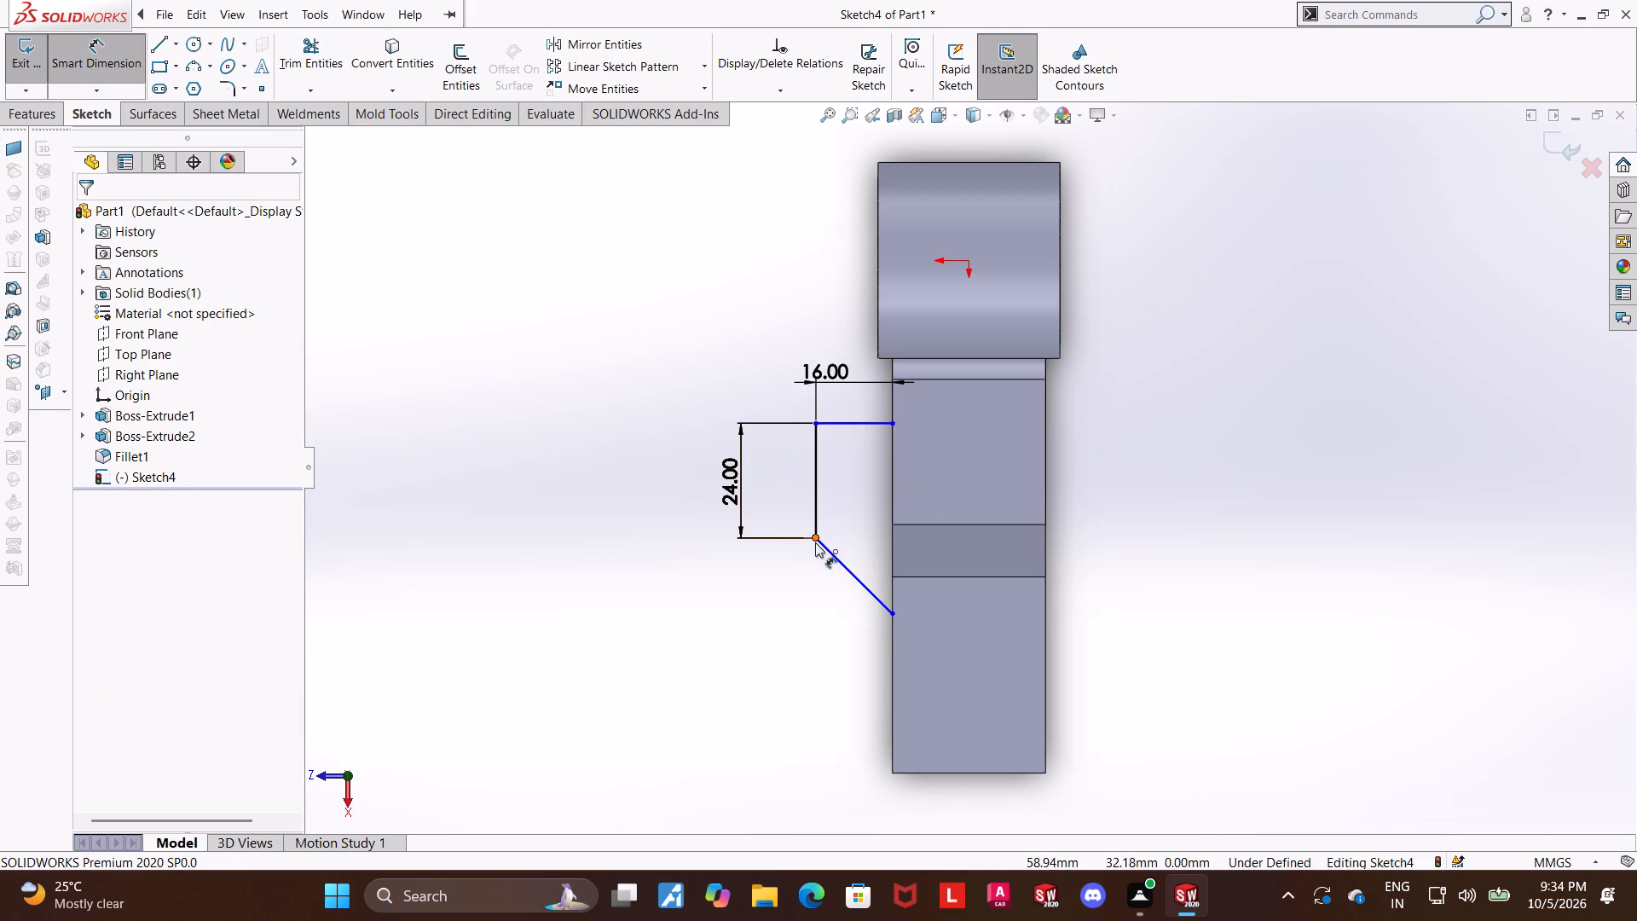
click(815, 542)
click(894, 617)
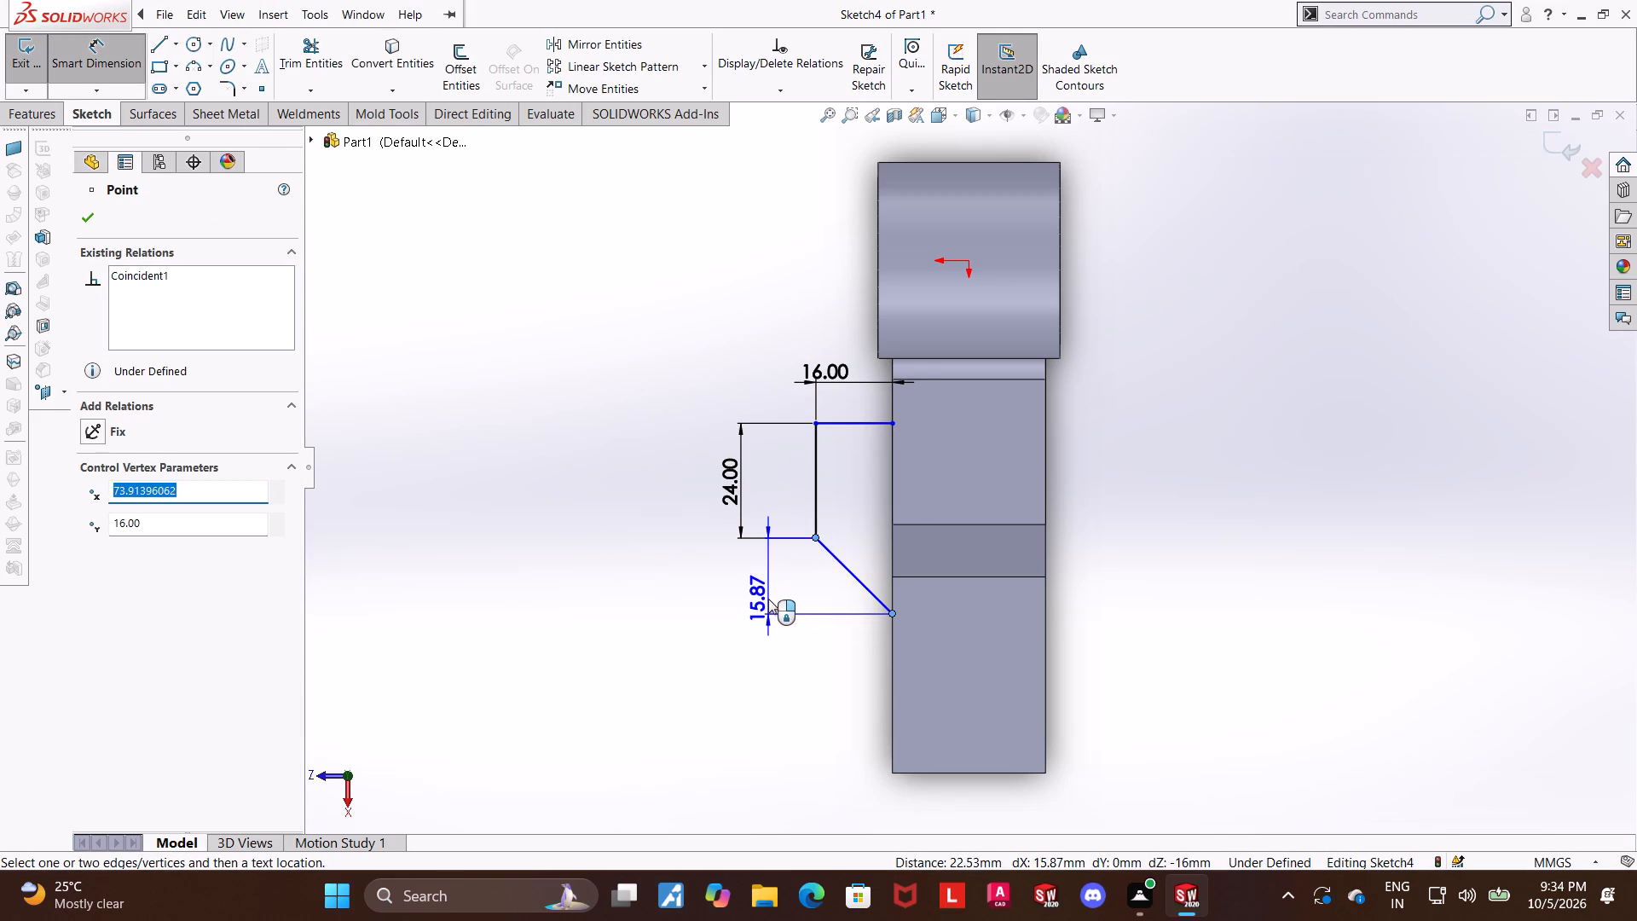
click(768, 599)
text(16)
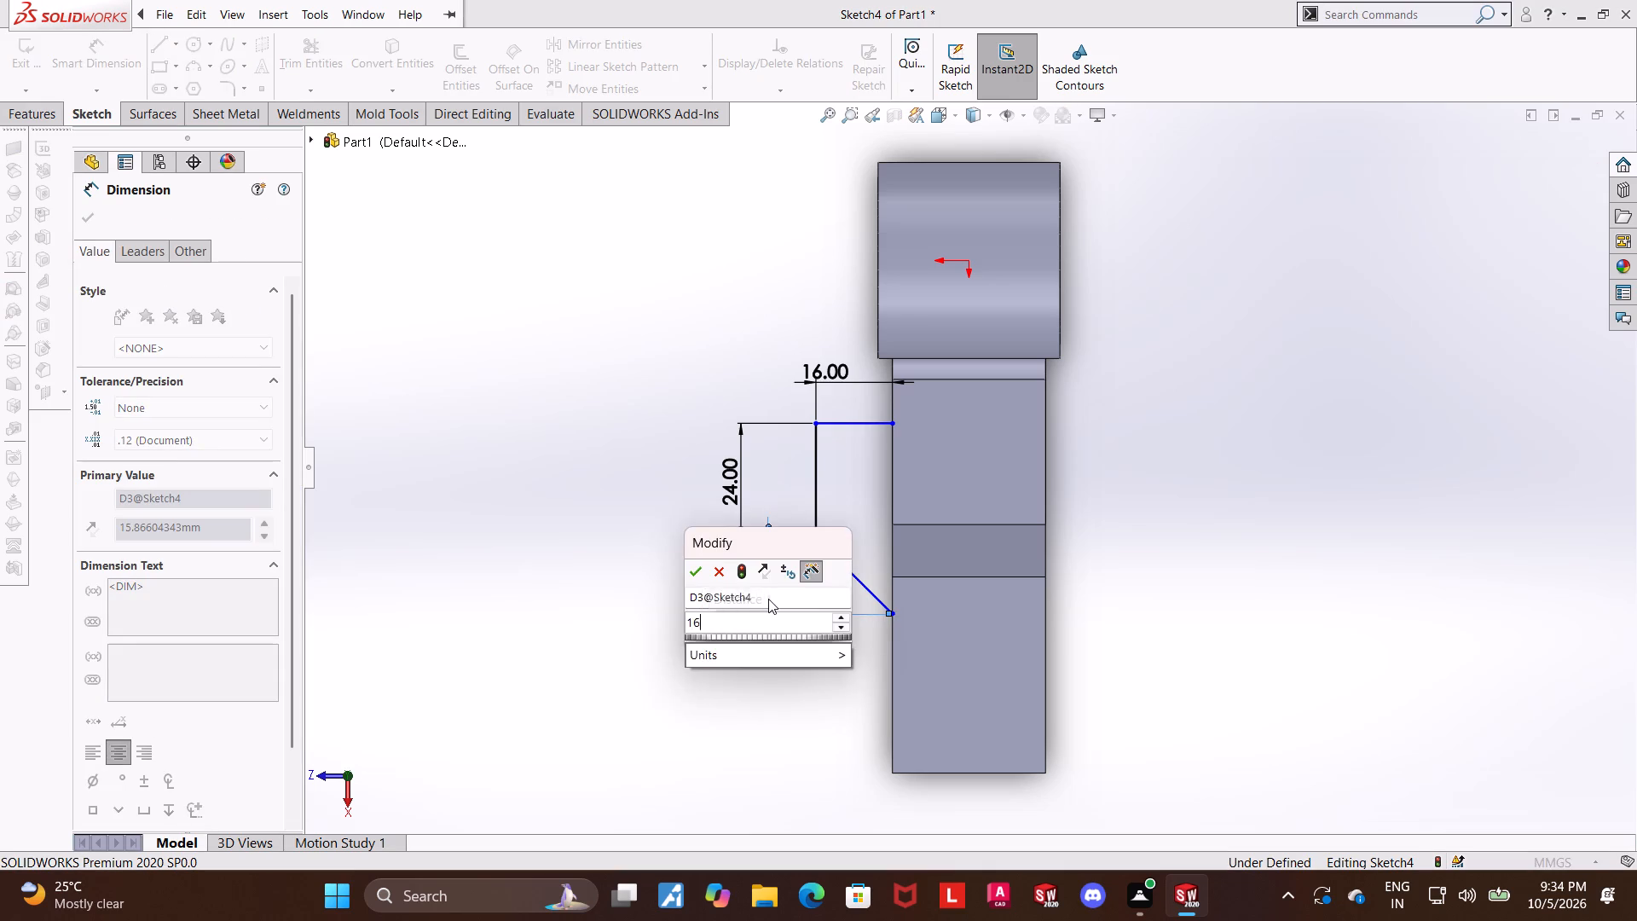
key(Return)
key(Escape)
key(Escape)
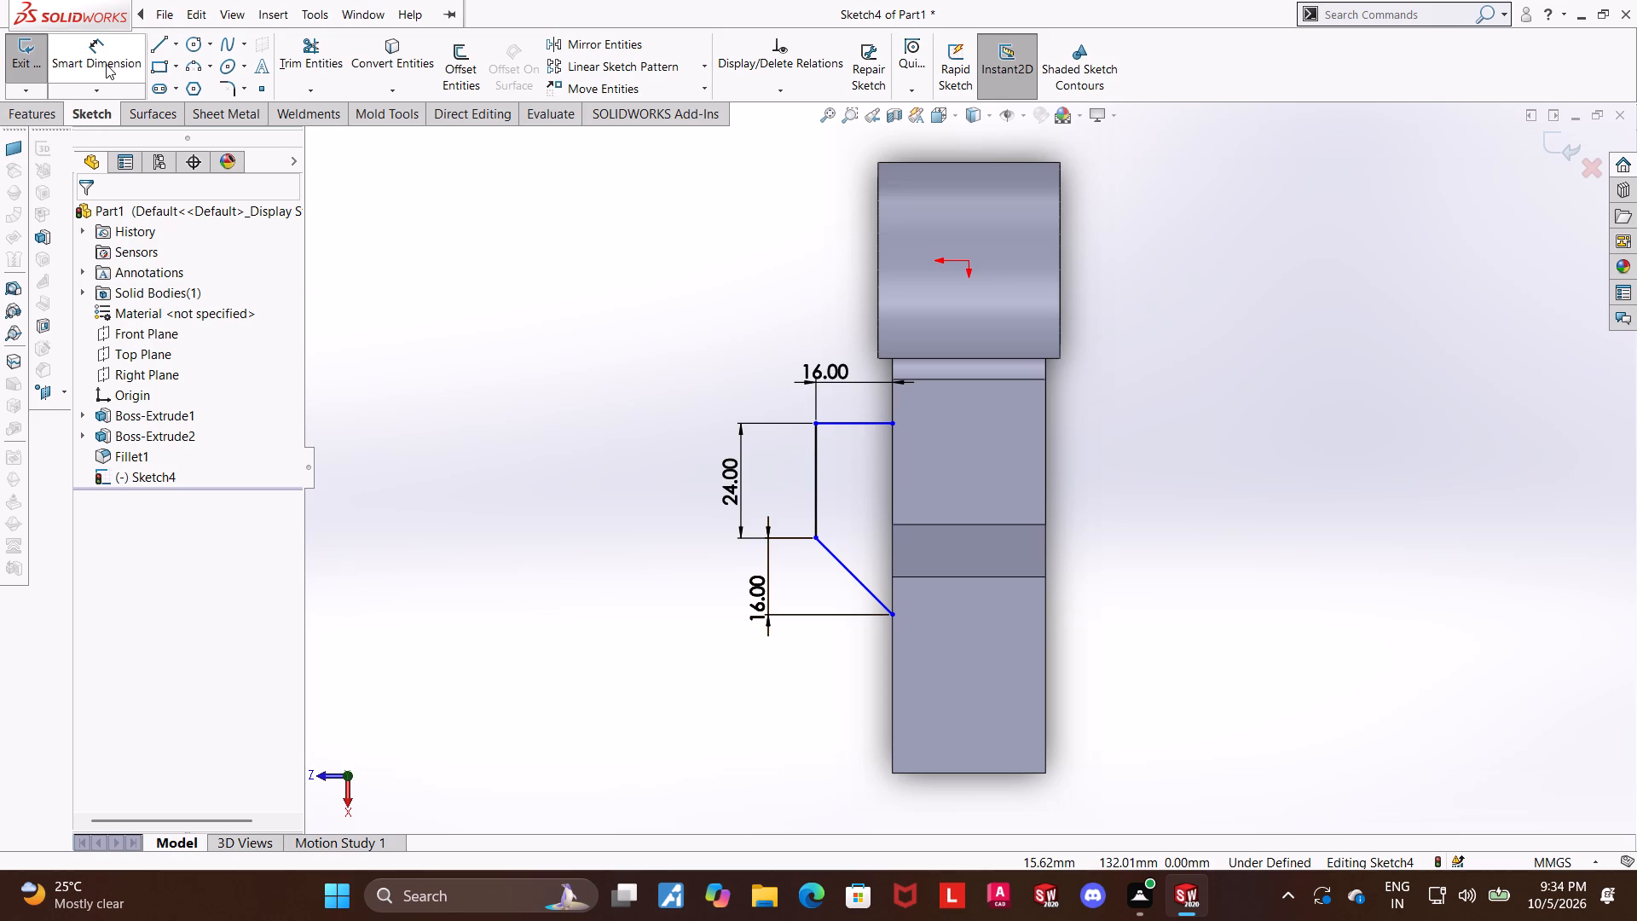
Close the side profile with a 40 mm line along the body's edge, joining the two open endpoints.
click(108, 59)
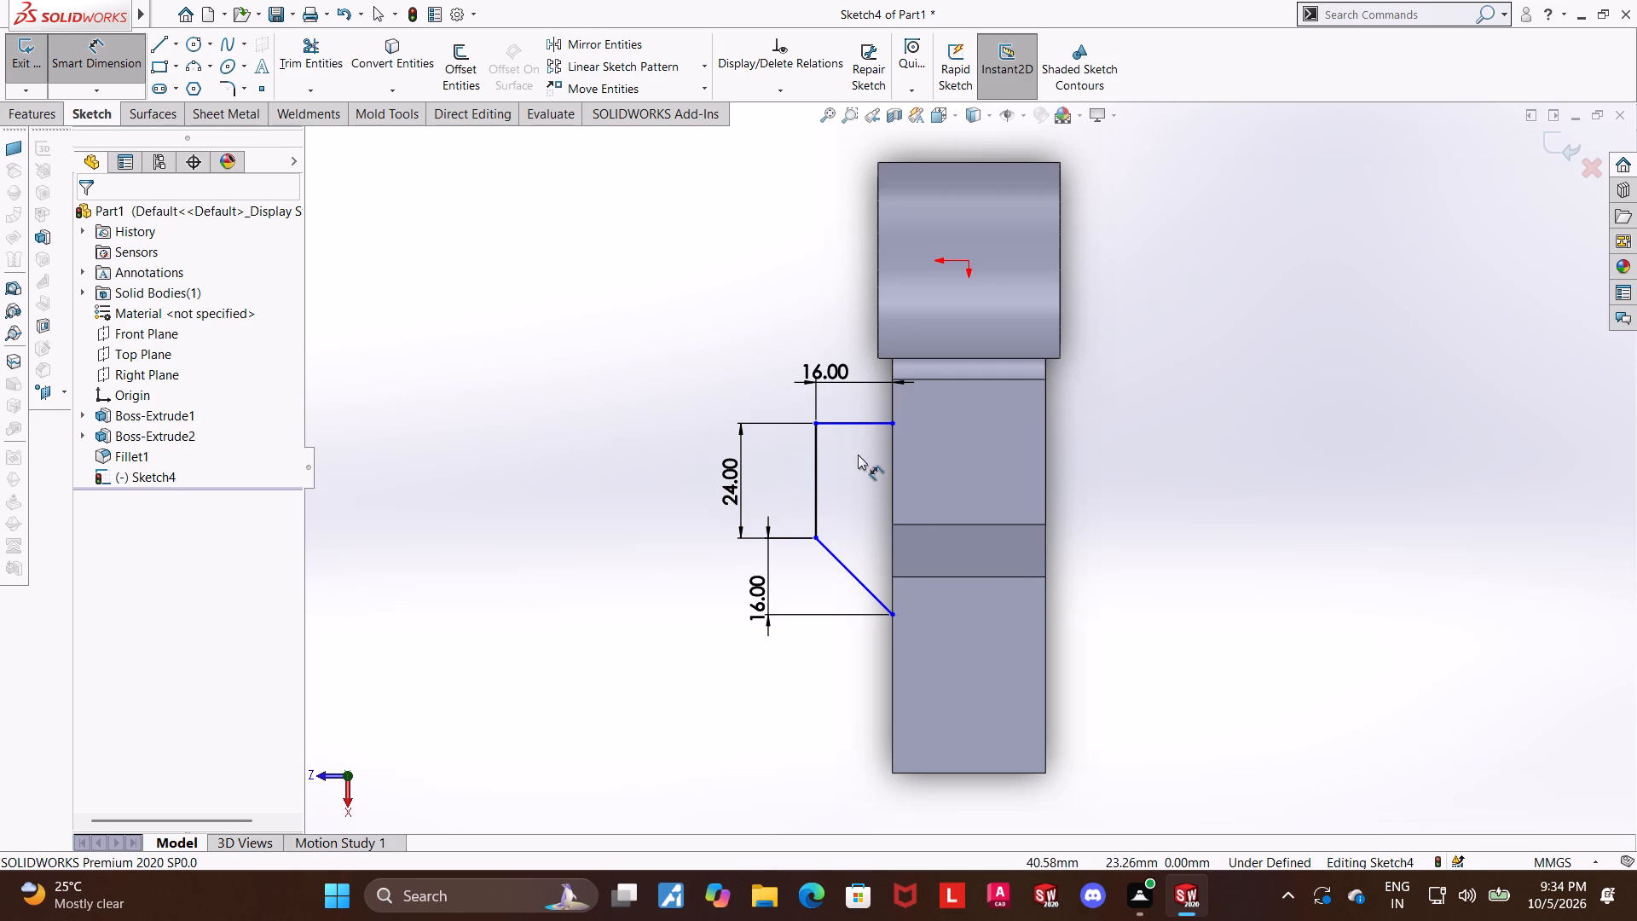
key(Escape)
click(153, 43)
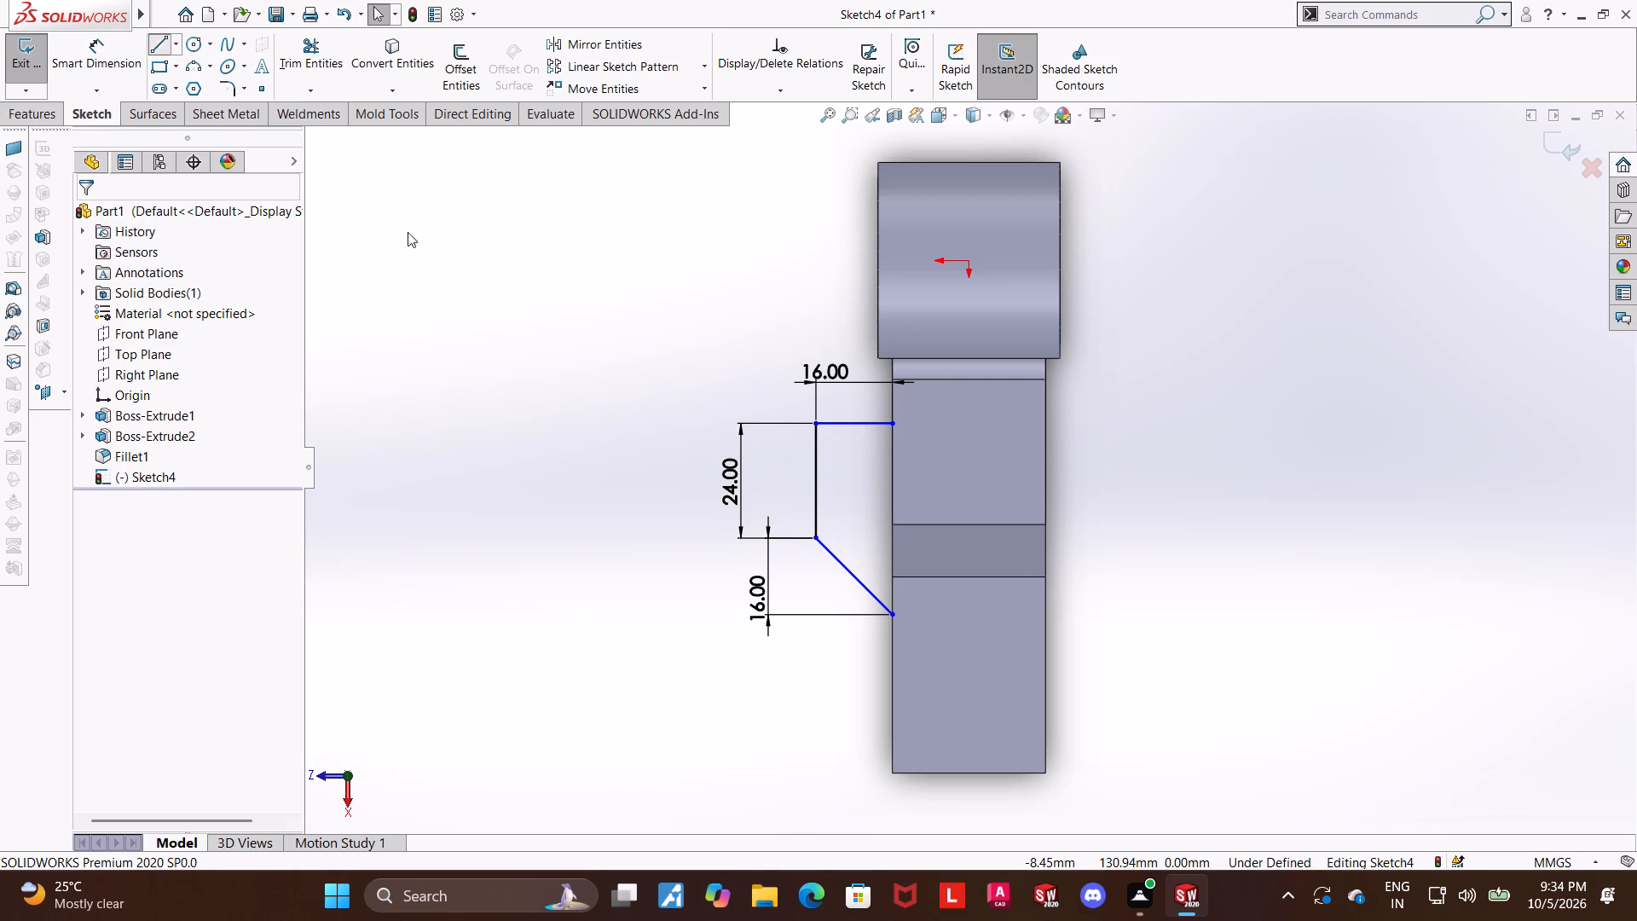
click(894, 421)
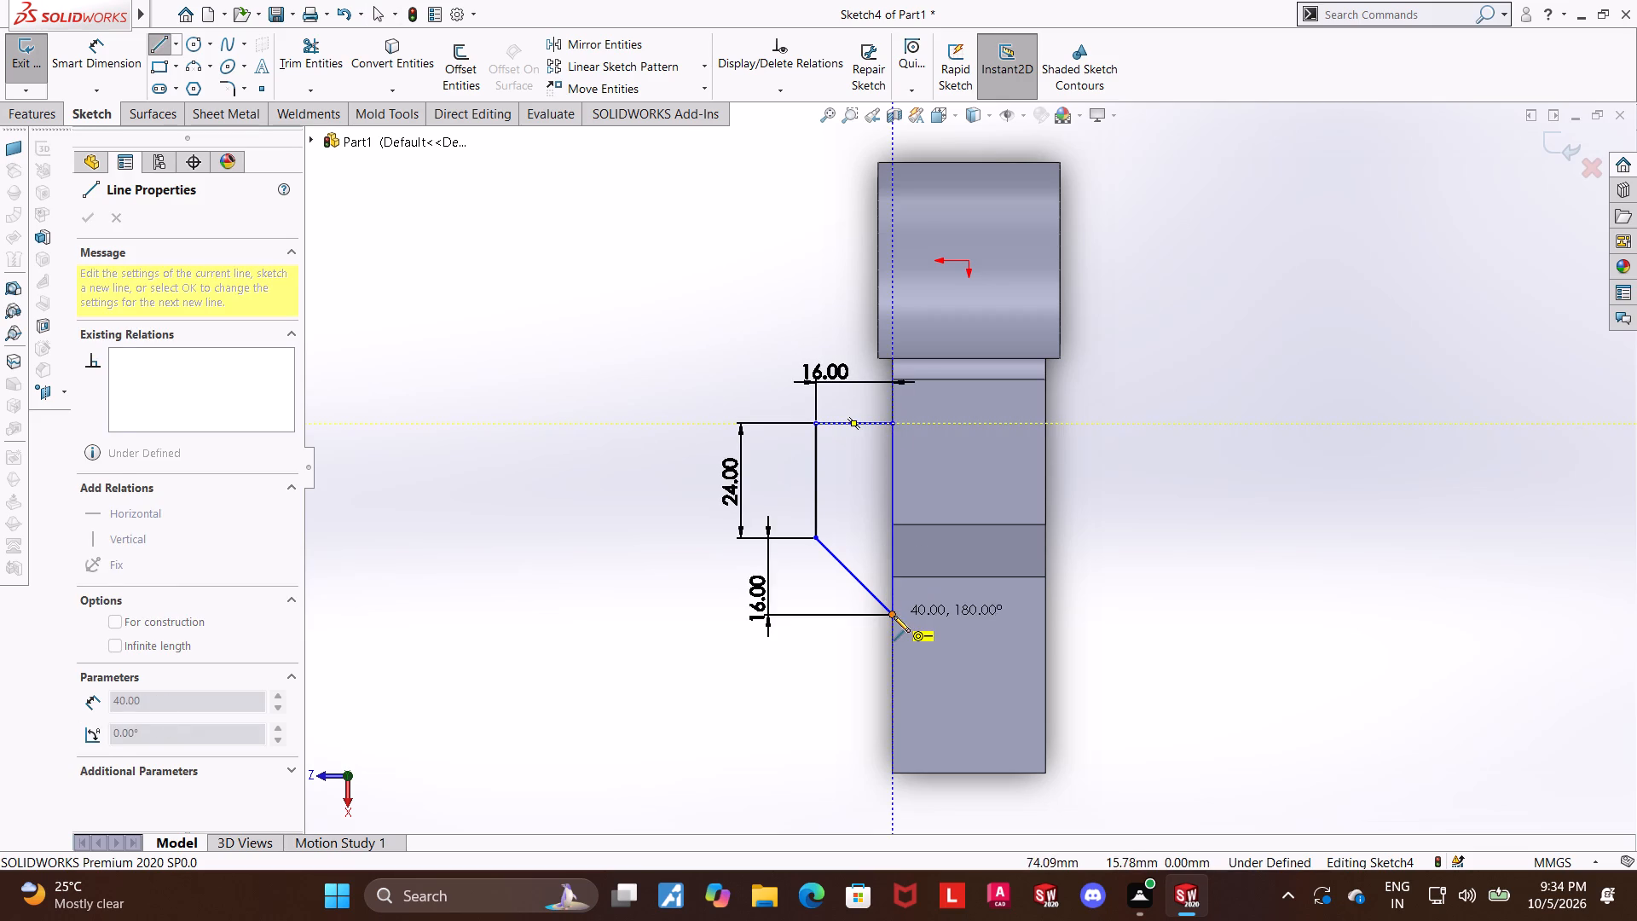
click(894, 616)
key(Escape)
key(Escape)
key(Escape)
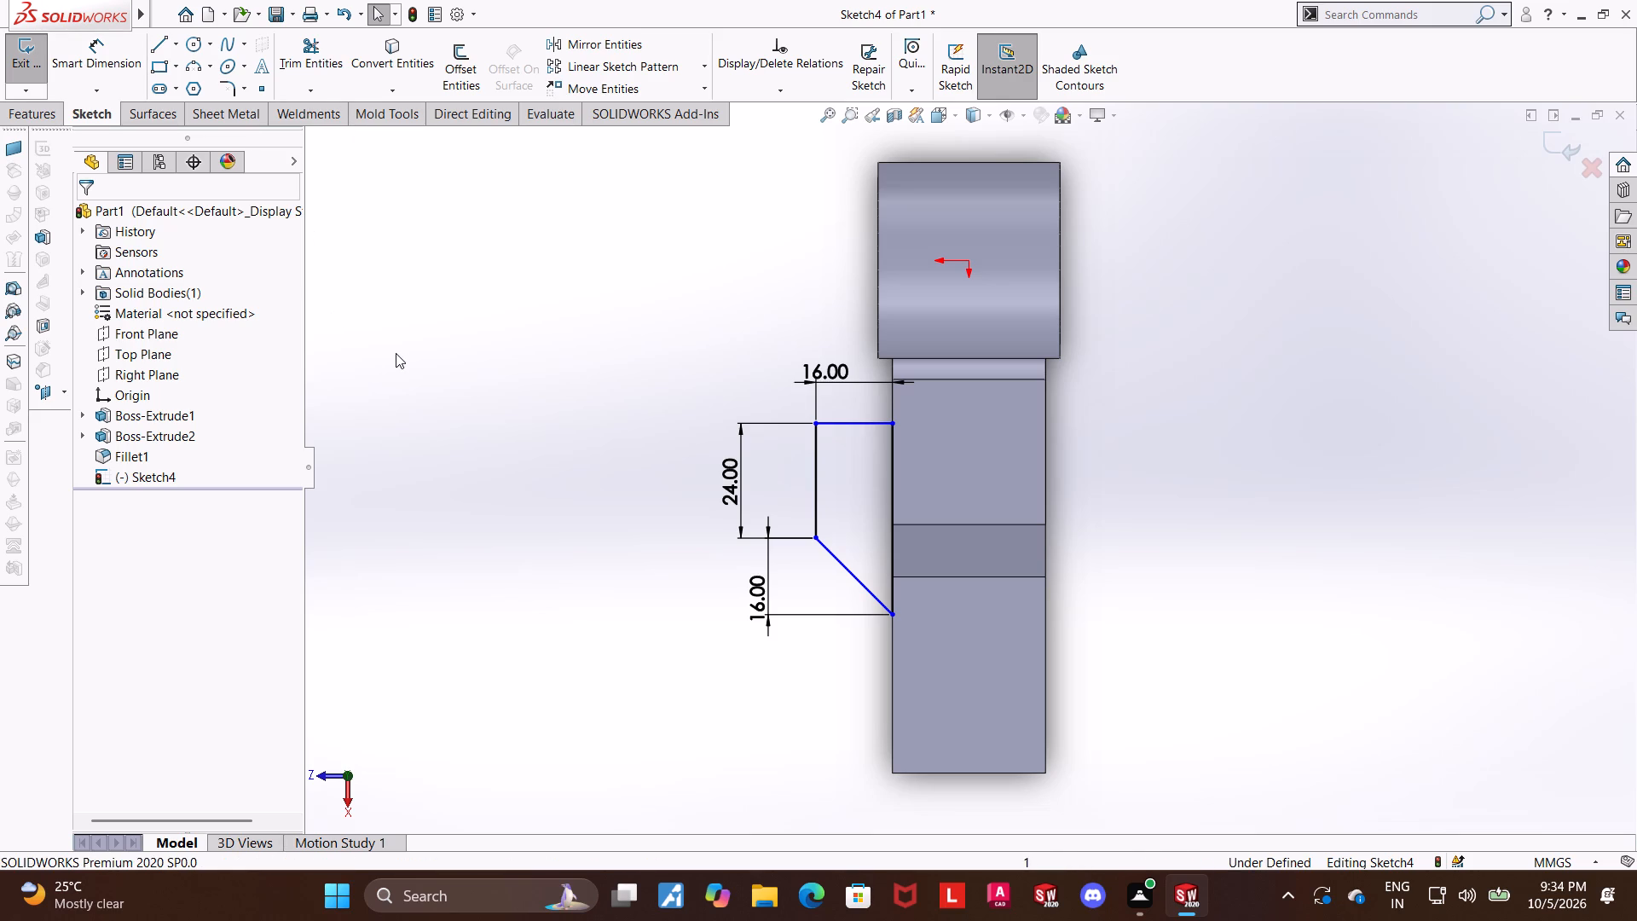
key(Escape)
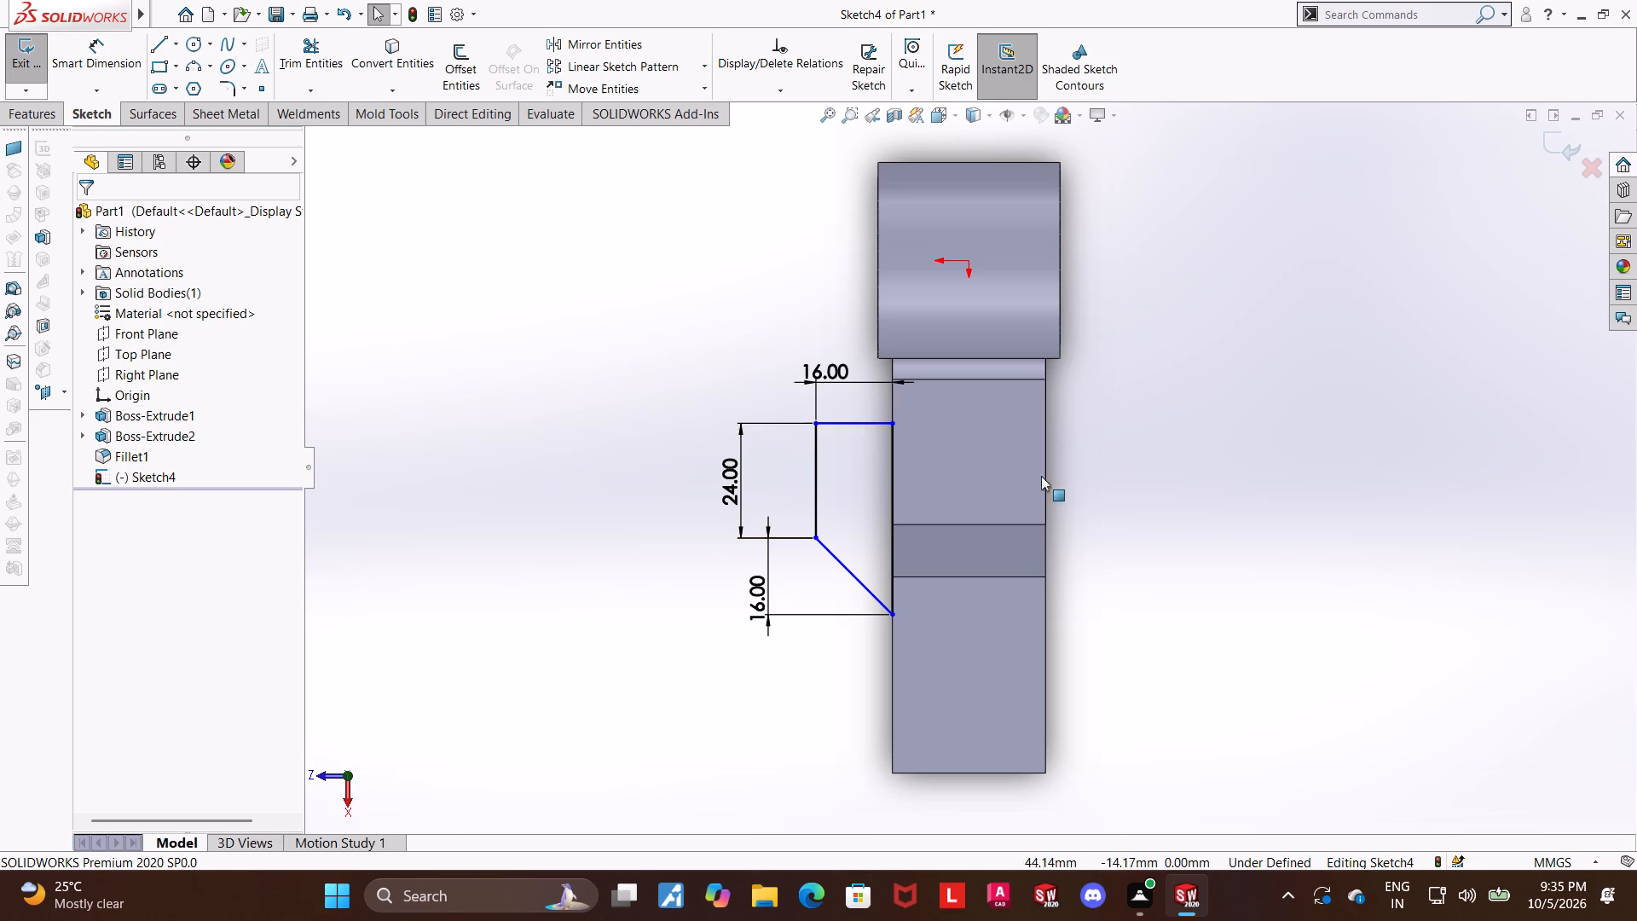
key(Escape)
scroll(839, 581, up, 3)
middle_drag(838, 572, 876, 460)
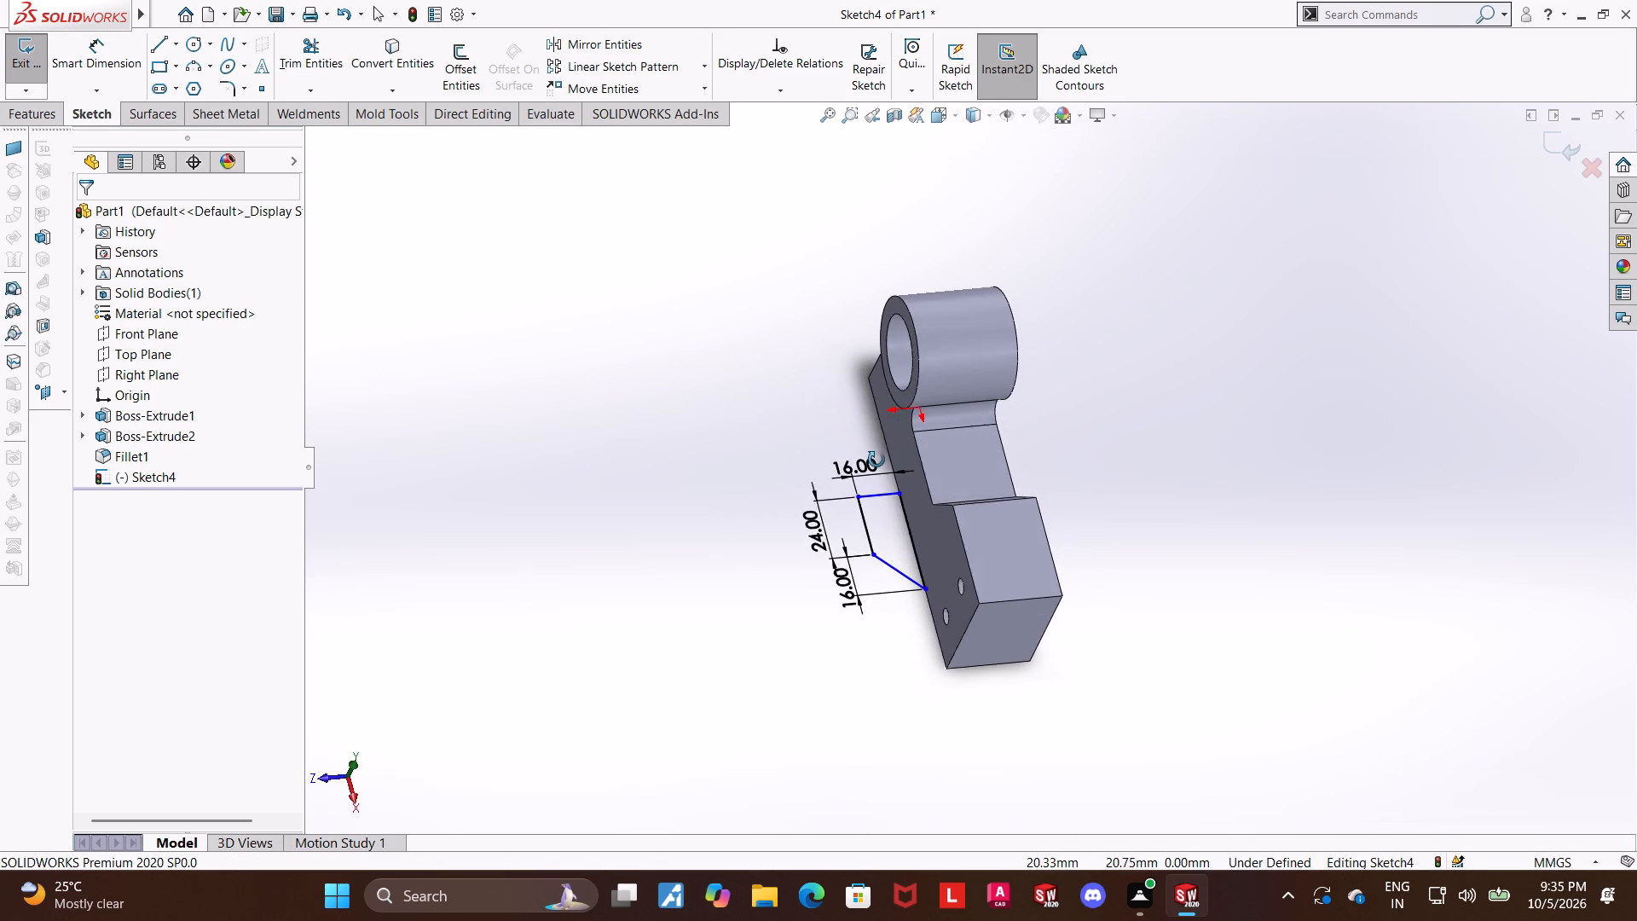
Add a collinear relation between the side profile's 40 mm closing line and the body's long edge.
middle_drag(876, 460, 874, 449)
click(939, 122)
click(849, 484)
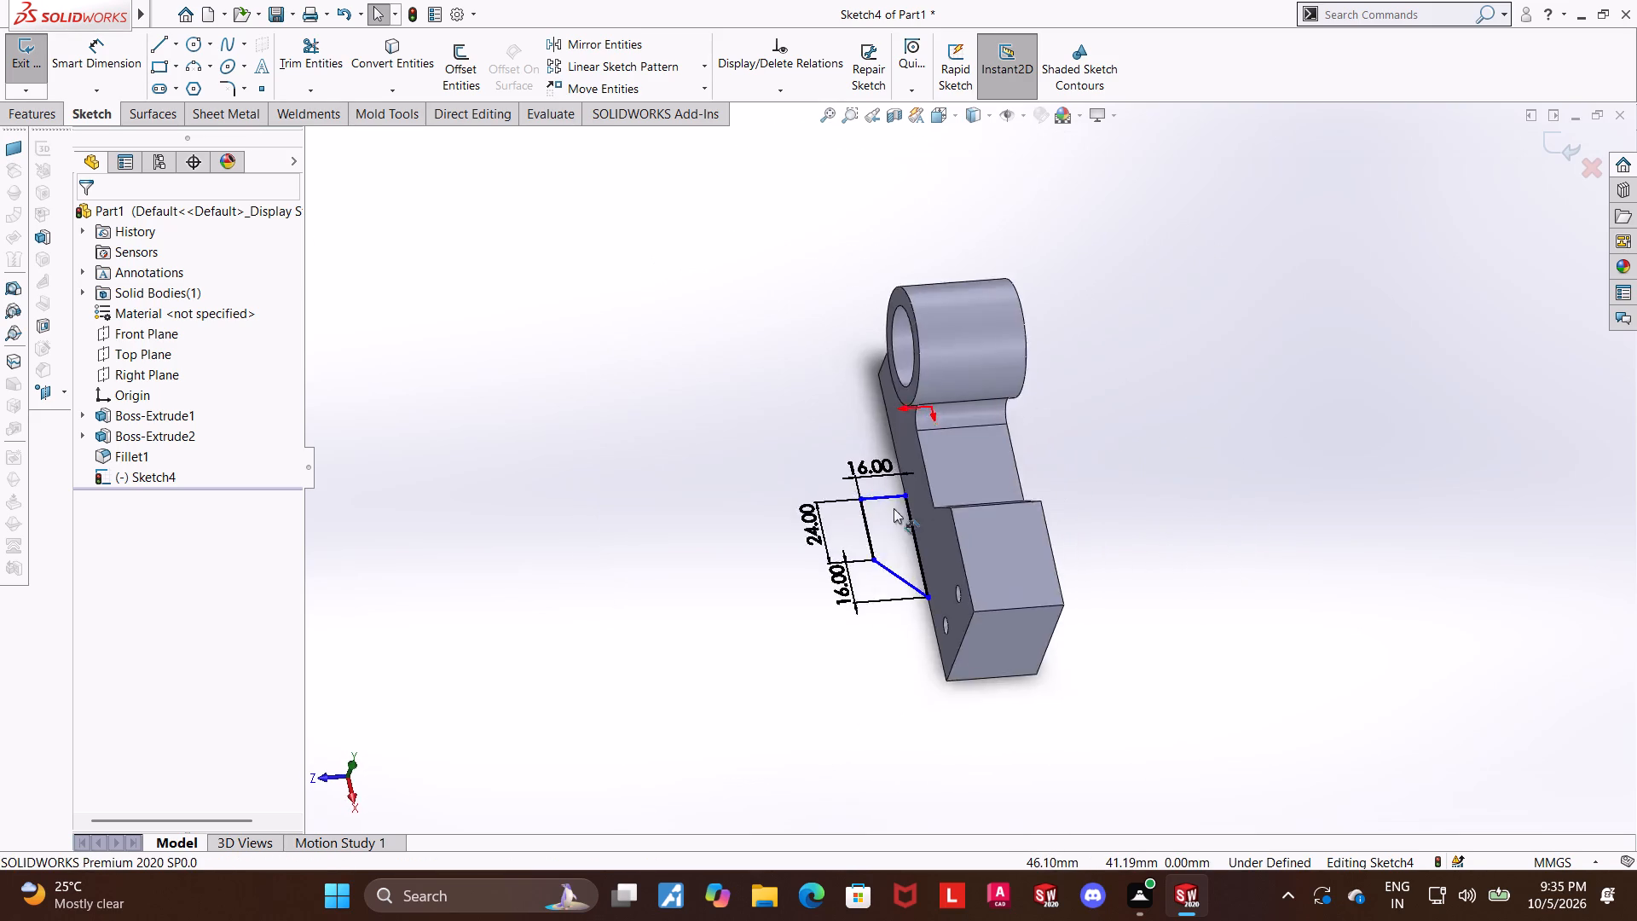
click(1298, 536)
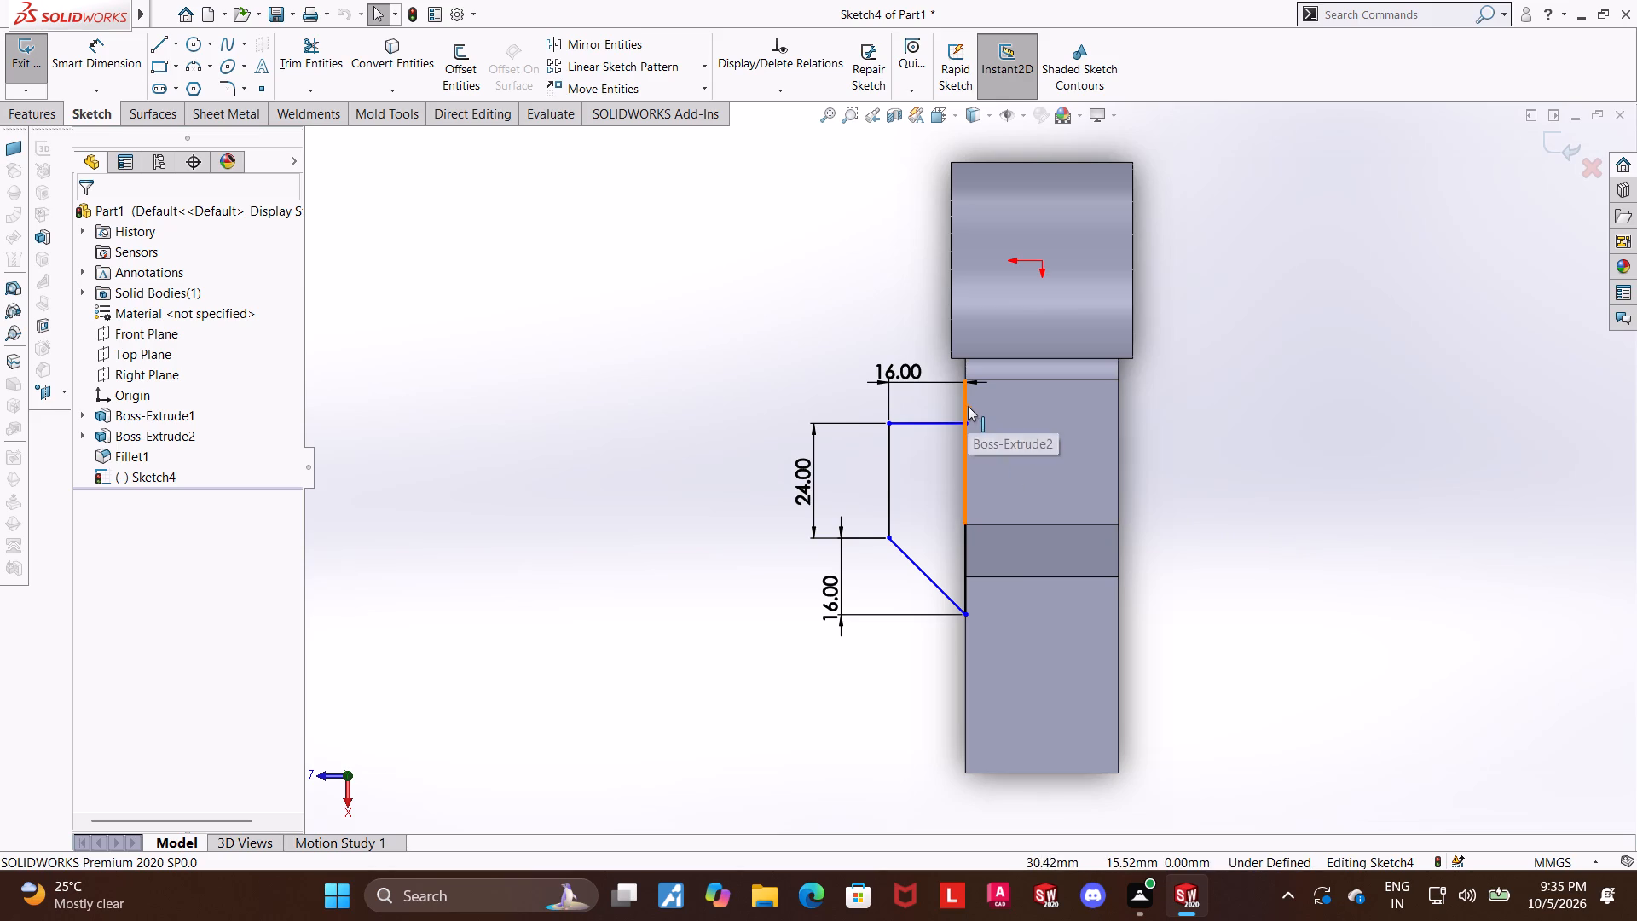
click(968, 406)
ctrl+click(962, 528)
click(89, 514)
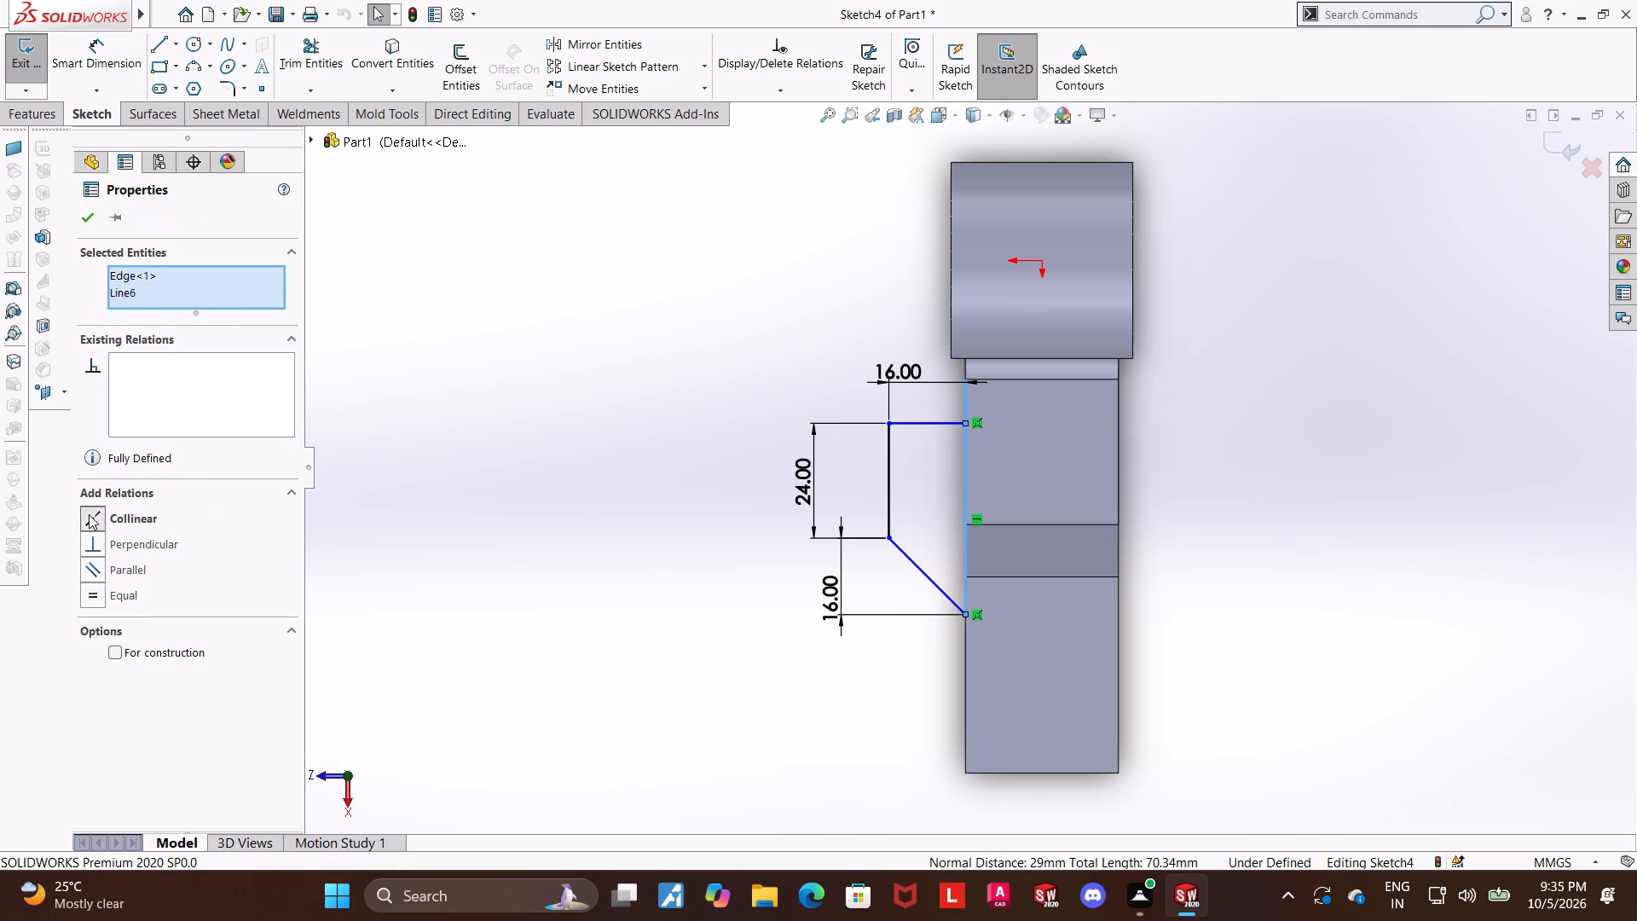
click(477, 518)
key(Escape)
key(Escape)
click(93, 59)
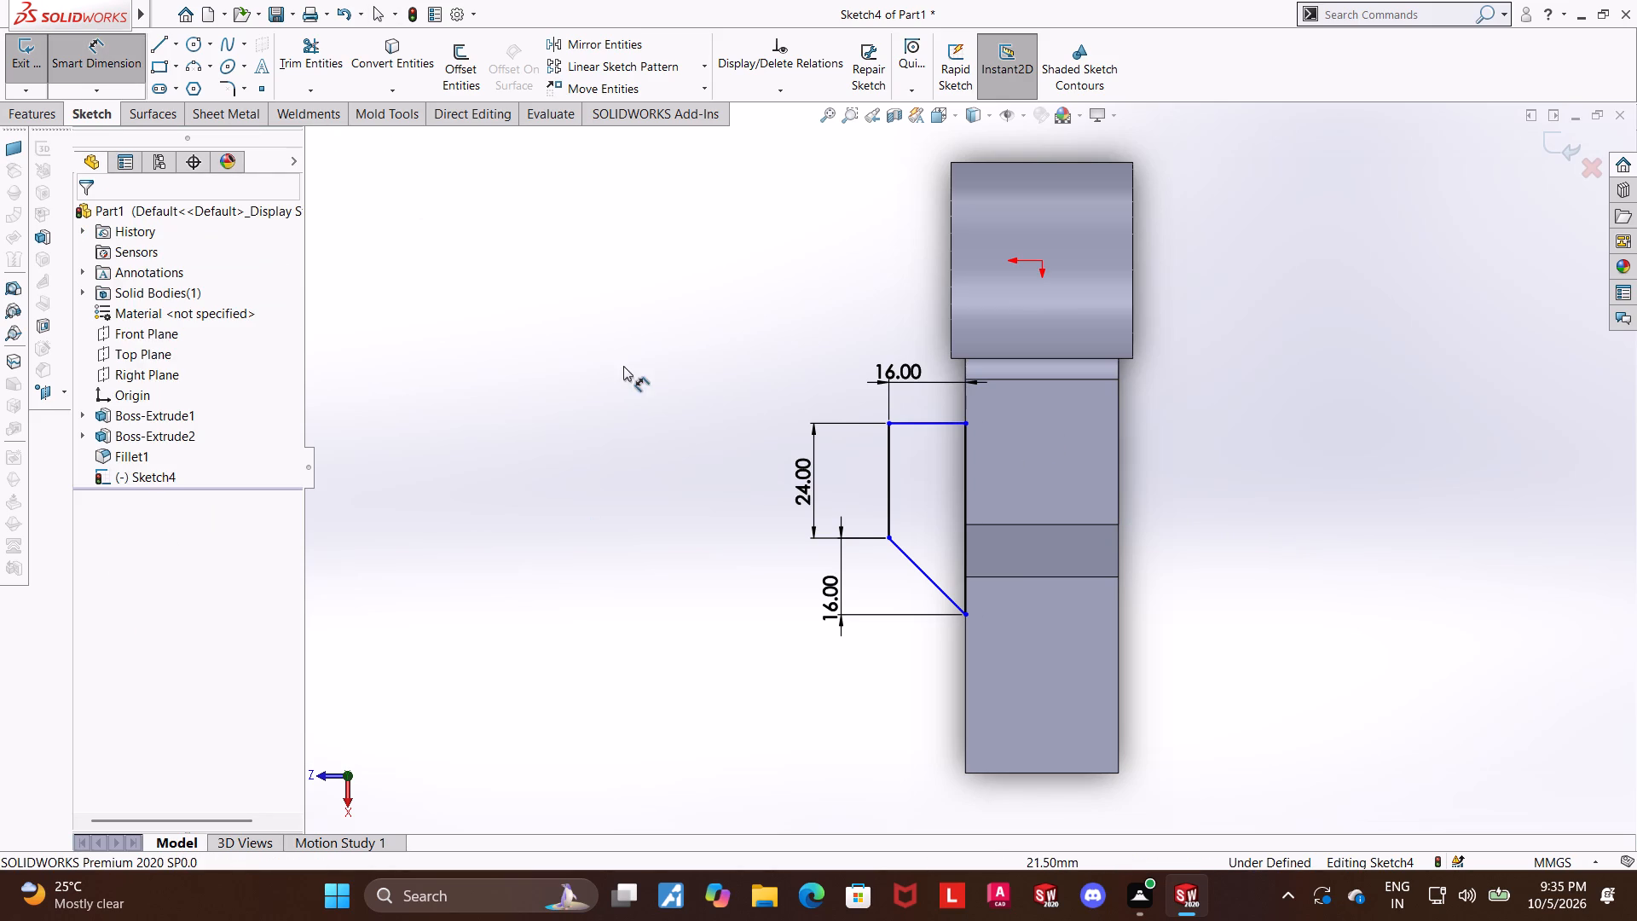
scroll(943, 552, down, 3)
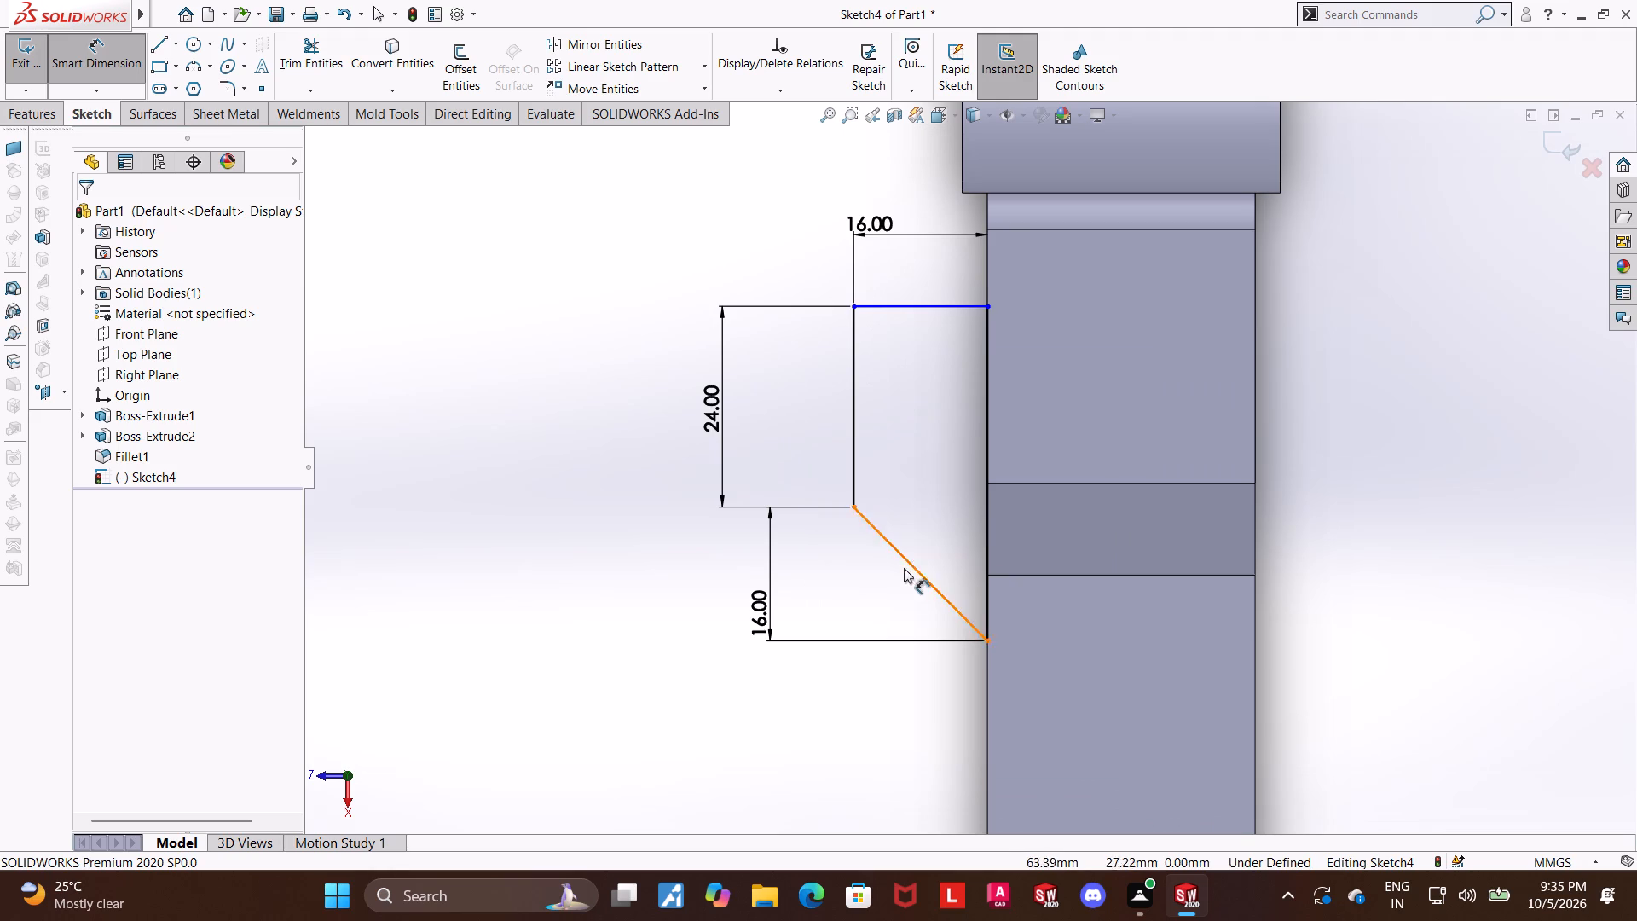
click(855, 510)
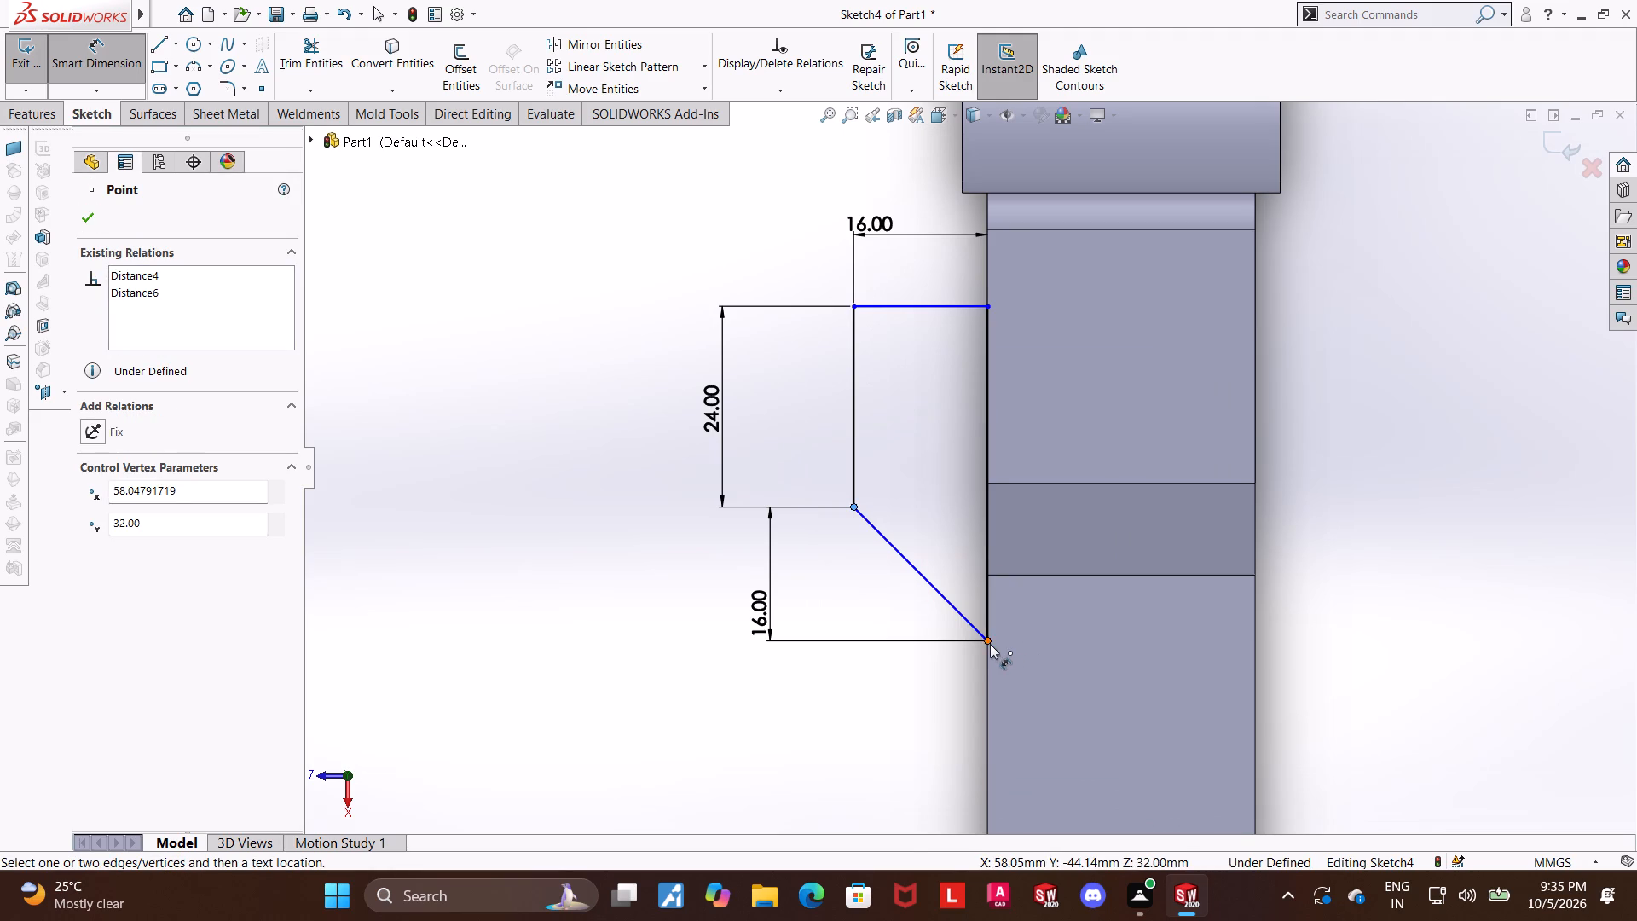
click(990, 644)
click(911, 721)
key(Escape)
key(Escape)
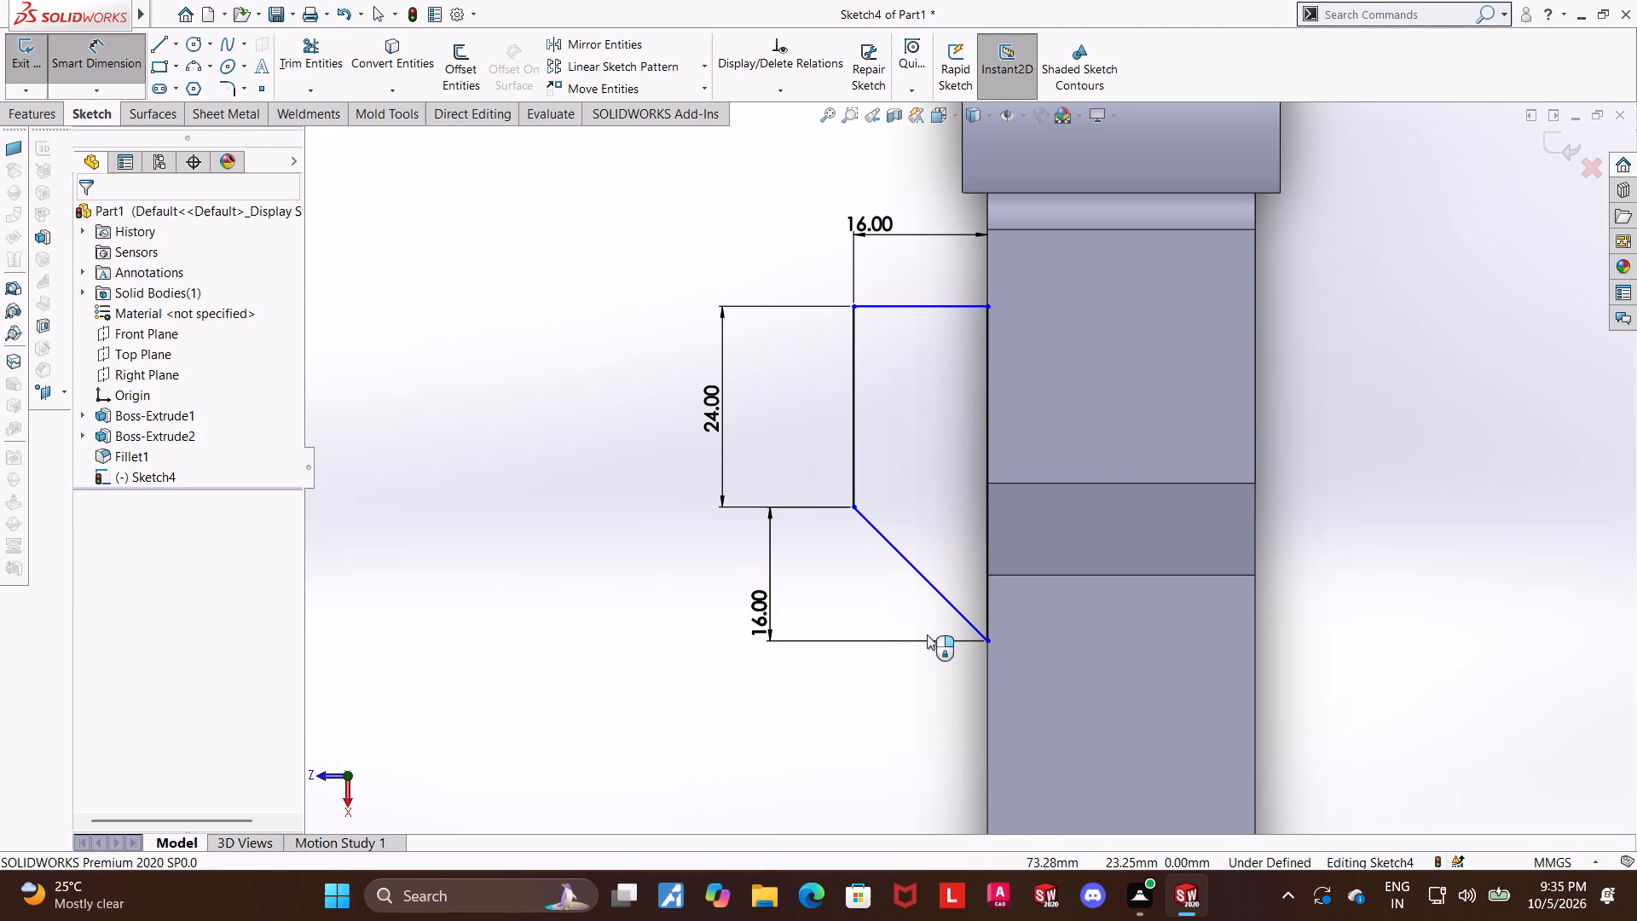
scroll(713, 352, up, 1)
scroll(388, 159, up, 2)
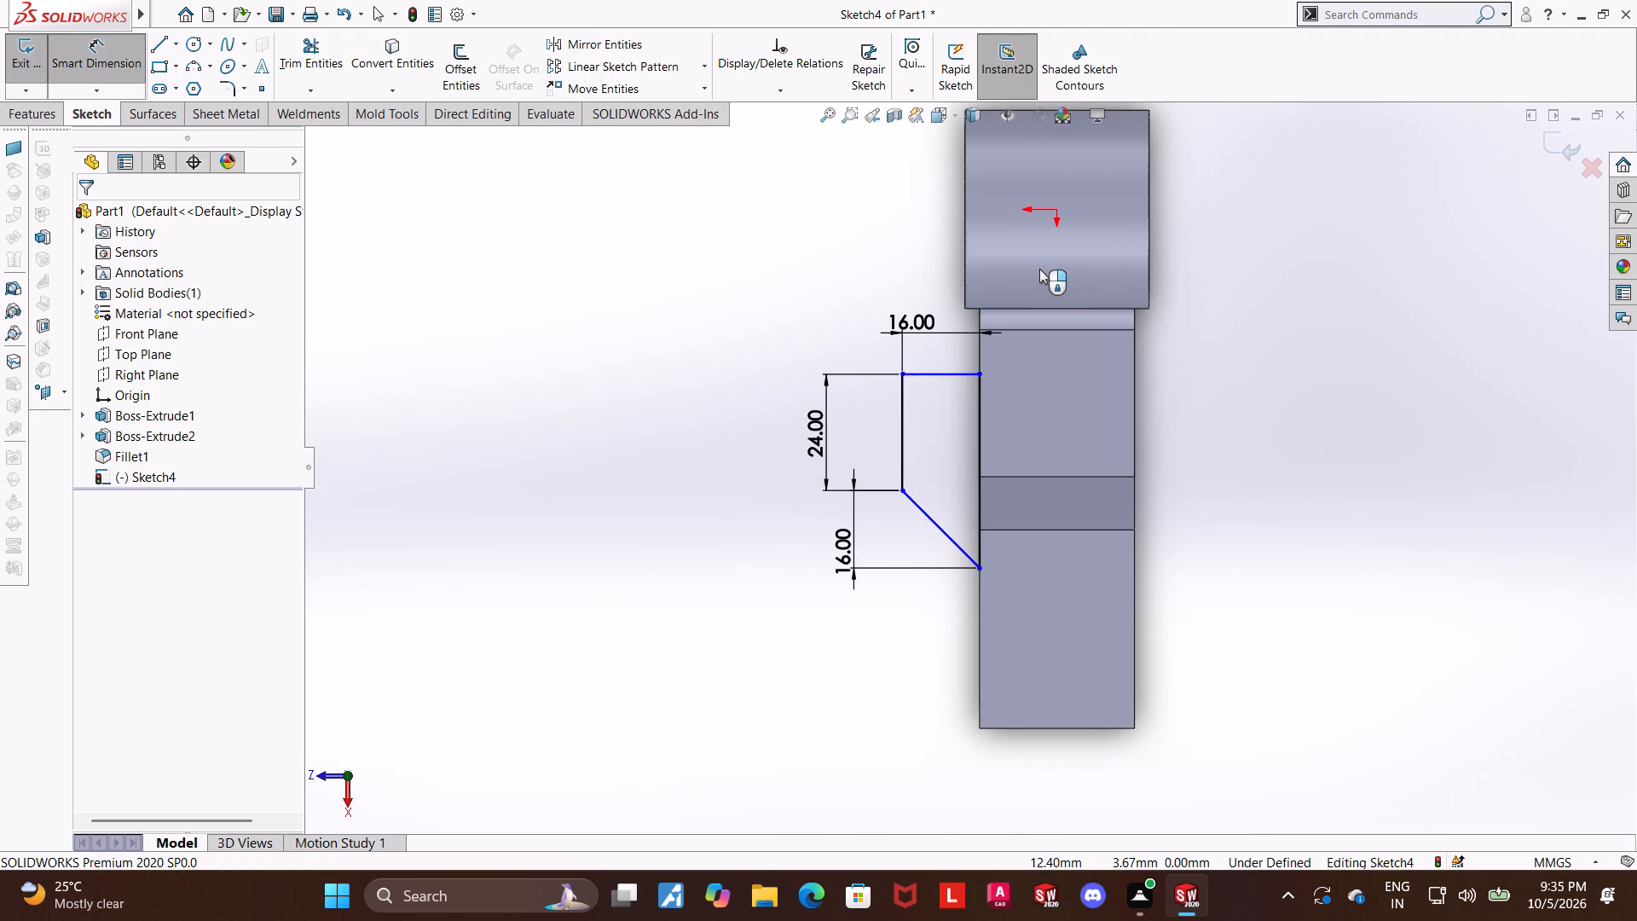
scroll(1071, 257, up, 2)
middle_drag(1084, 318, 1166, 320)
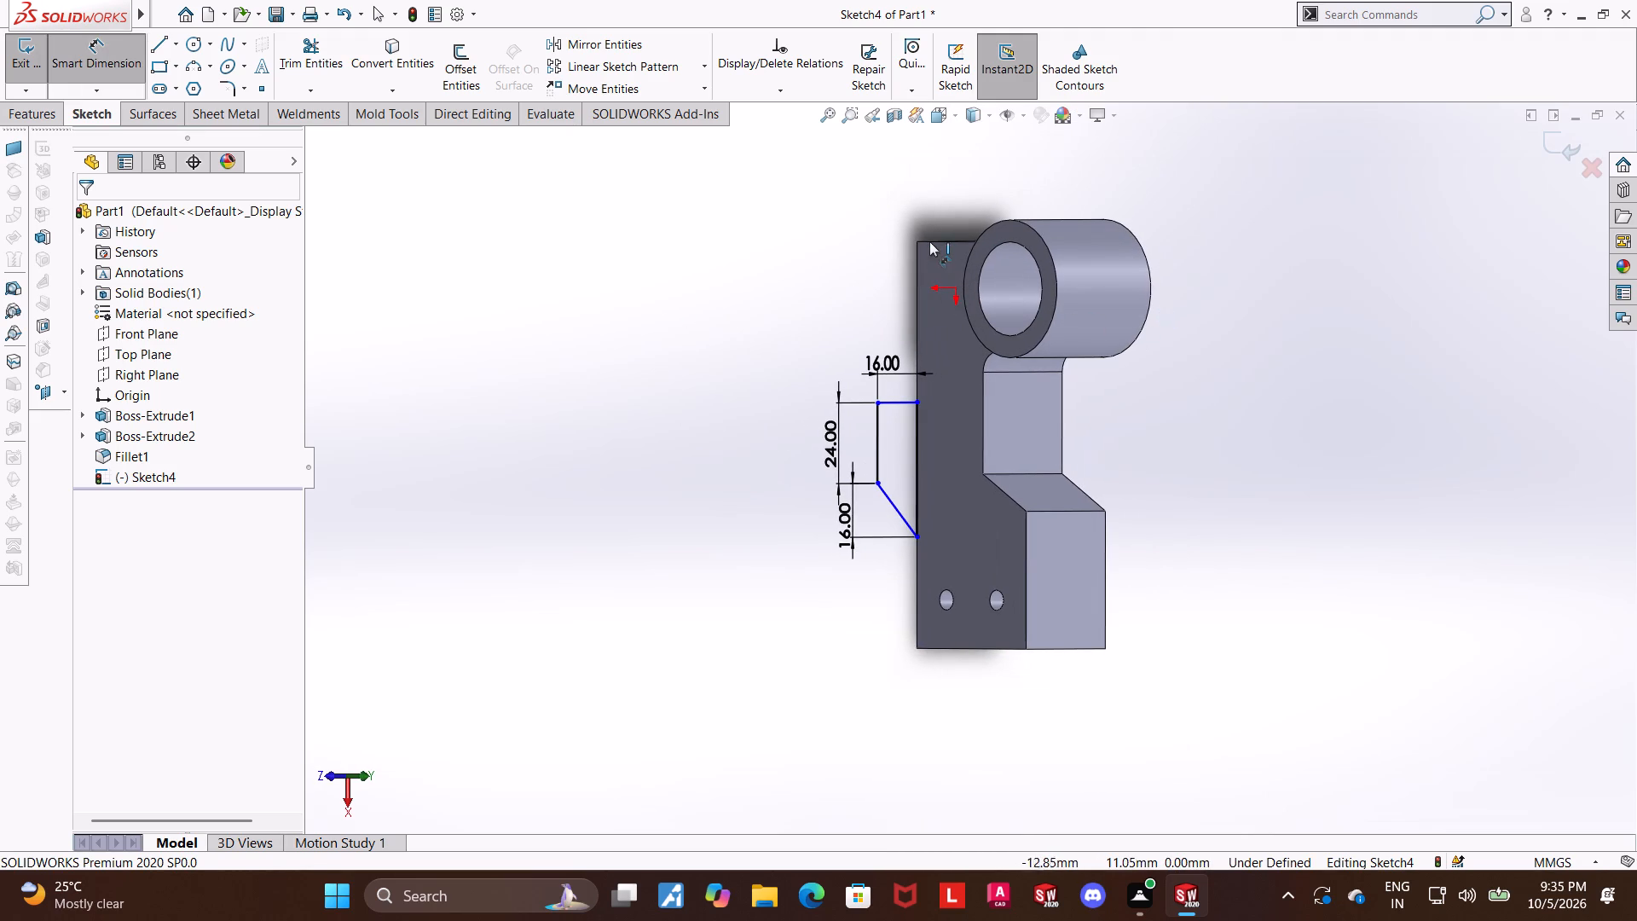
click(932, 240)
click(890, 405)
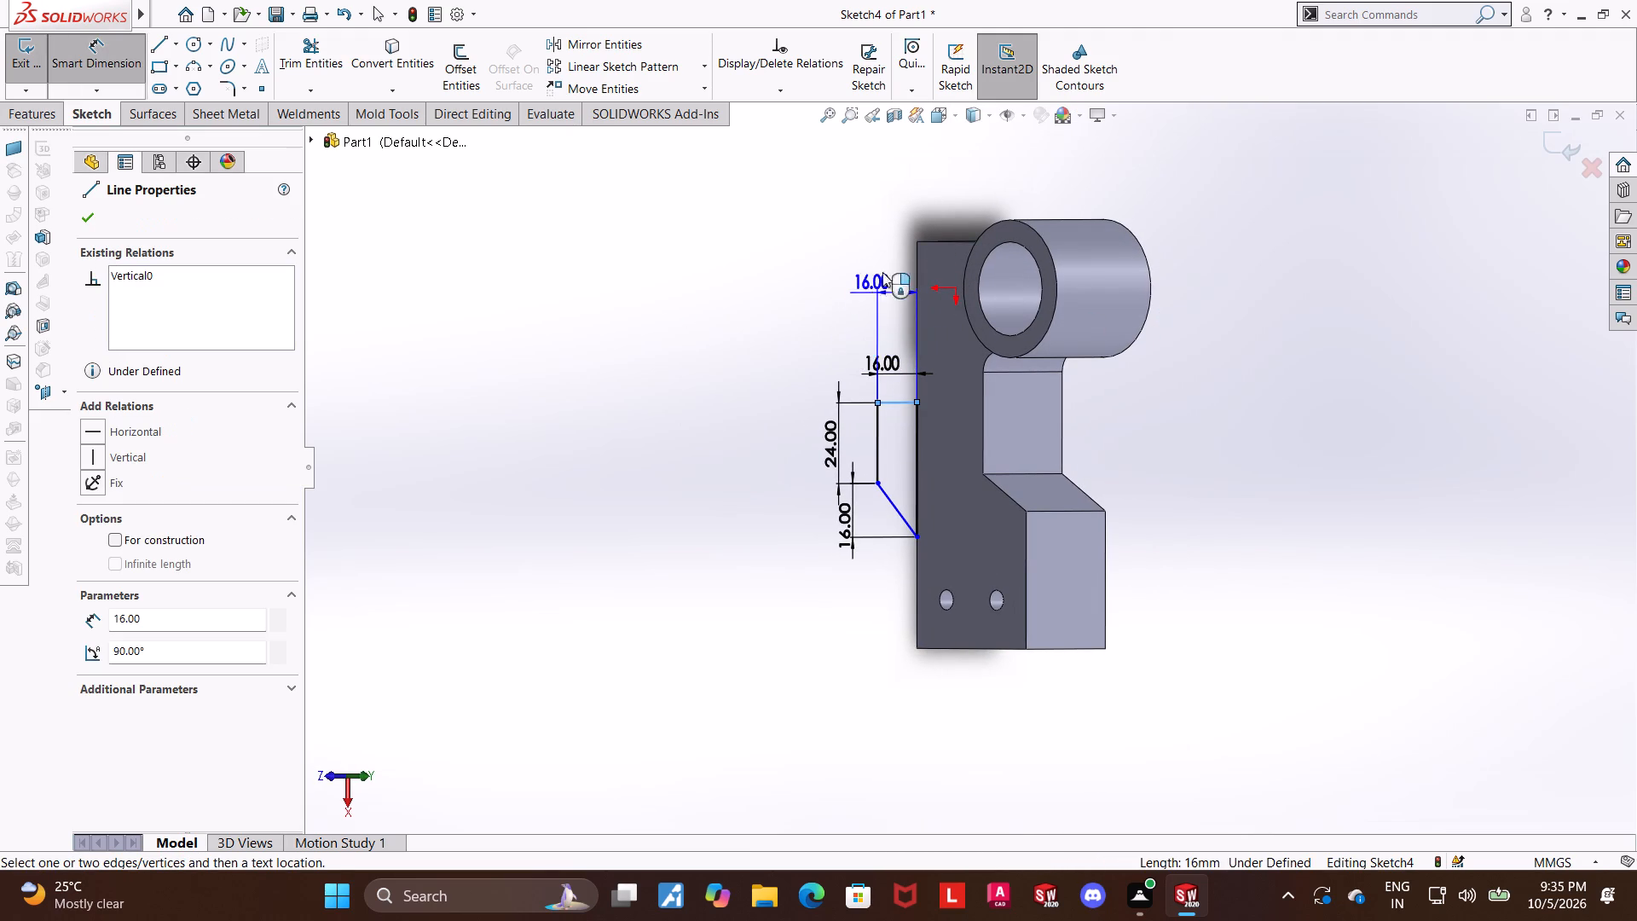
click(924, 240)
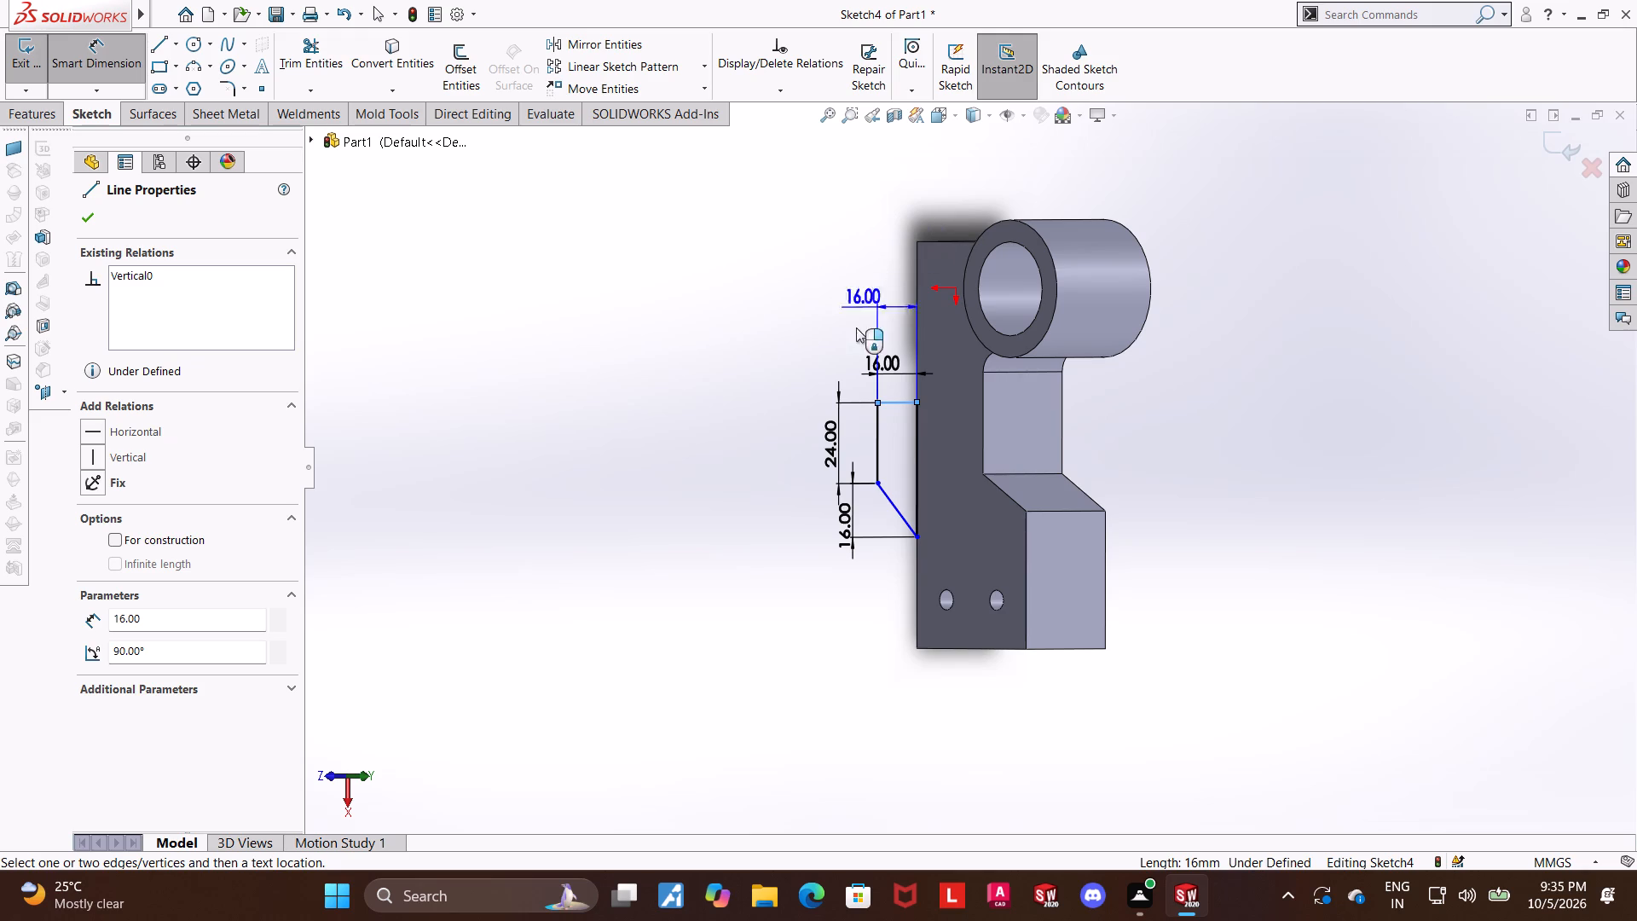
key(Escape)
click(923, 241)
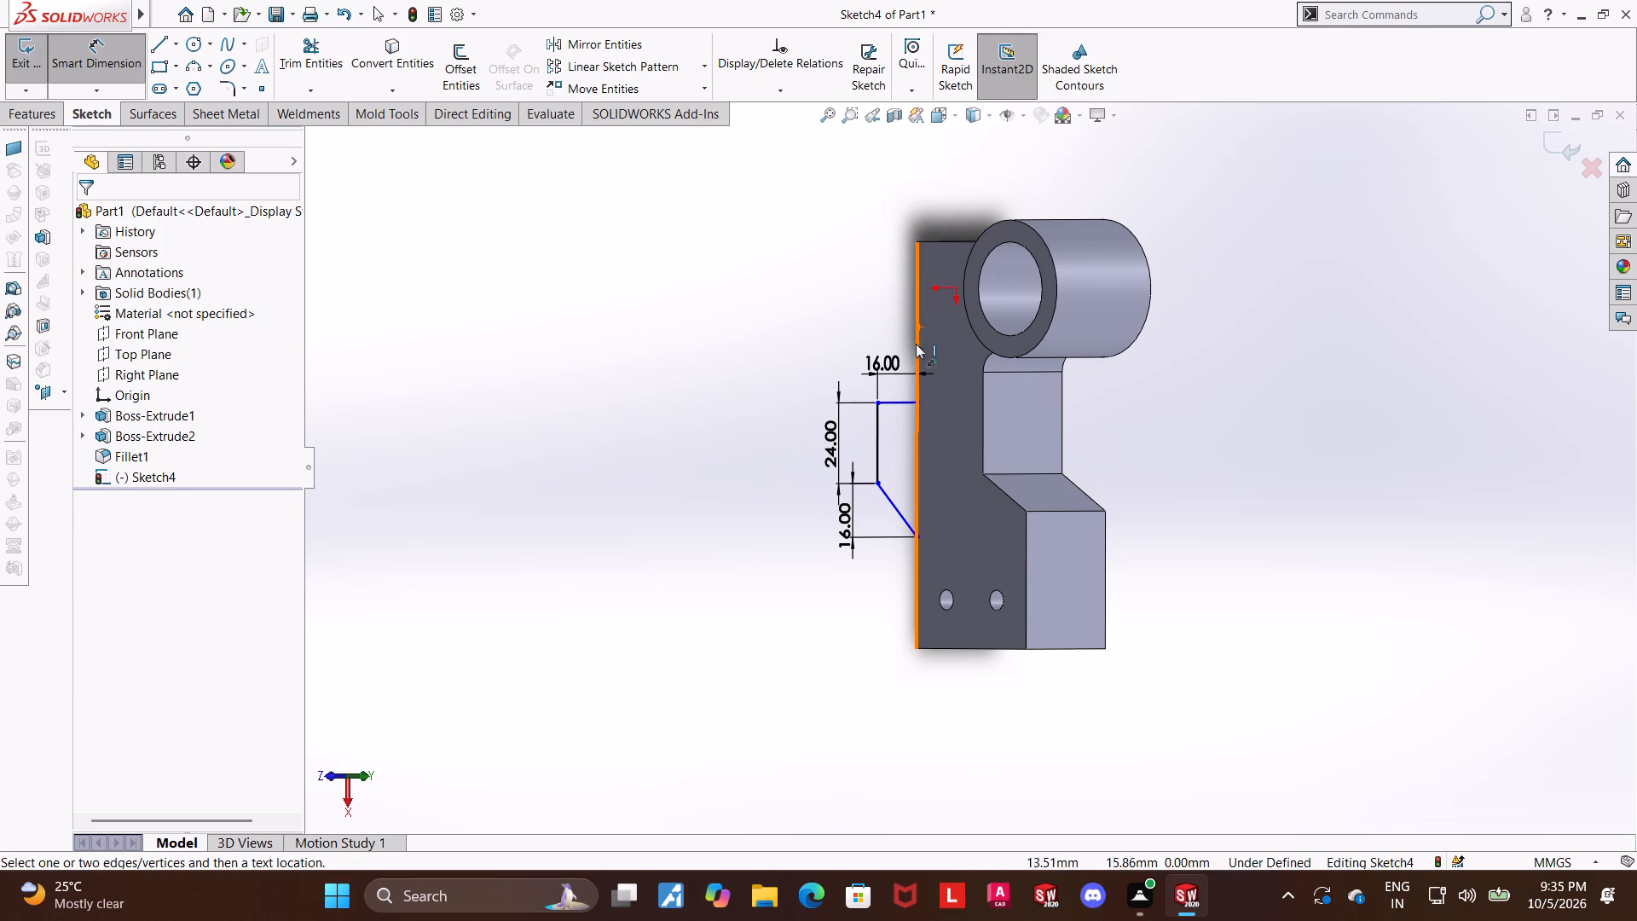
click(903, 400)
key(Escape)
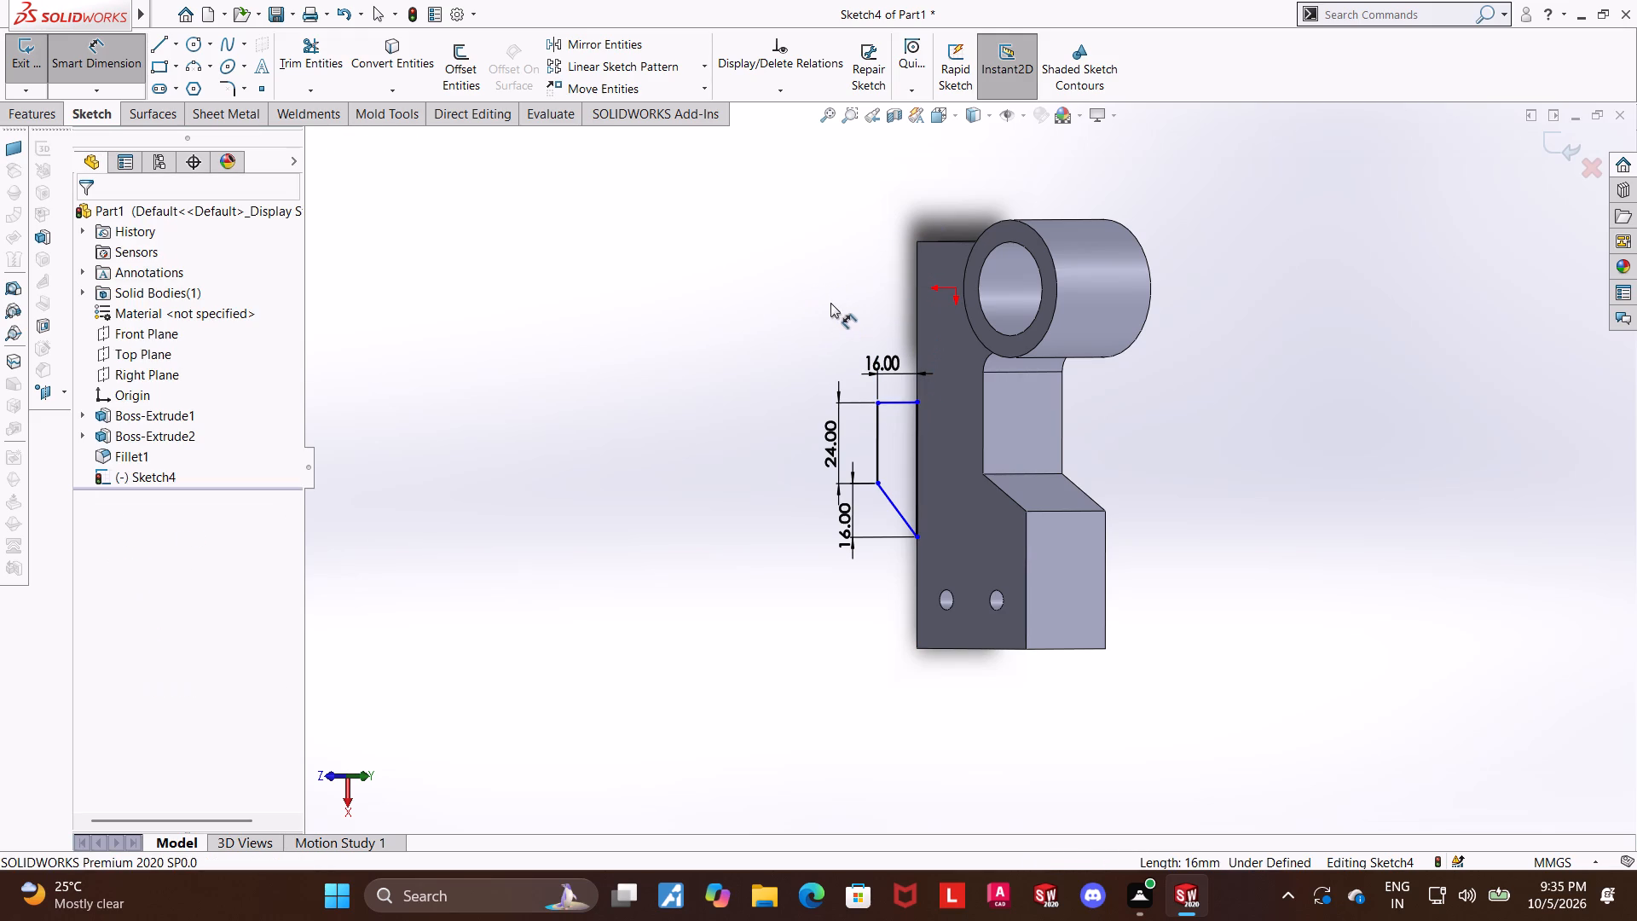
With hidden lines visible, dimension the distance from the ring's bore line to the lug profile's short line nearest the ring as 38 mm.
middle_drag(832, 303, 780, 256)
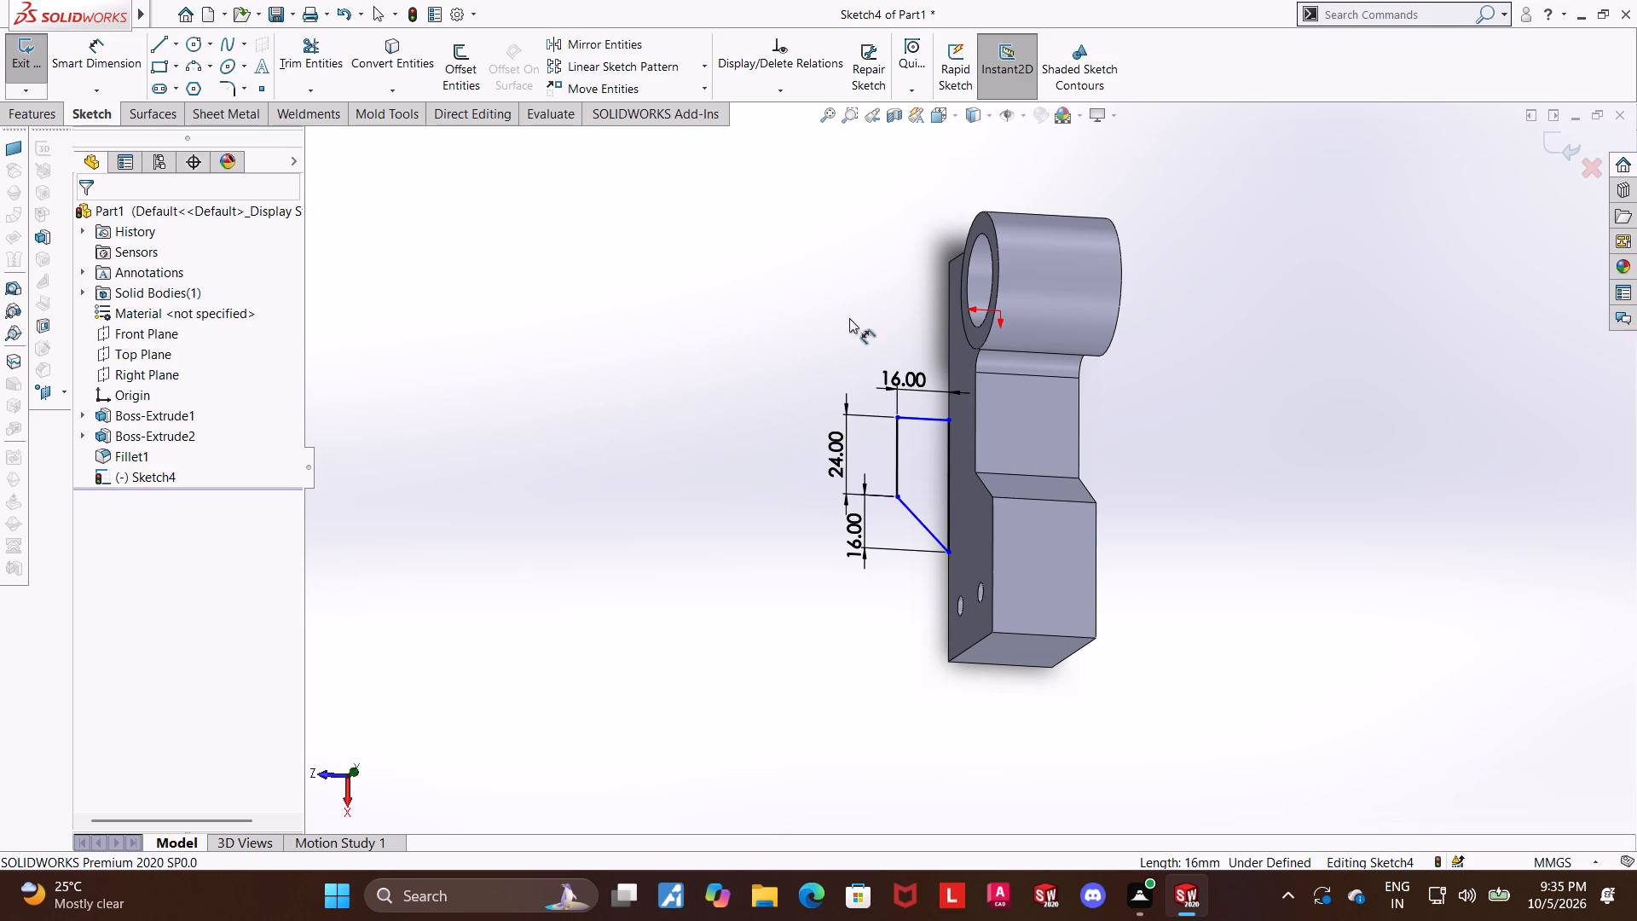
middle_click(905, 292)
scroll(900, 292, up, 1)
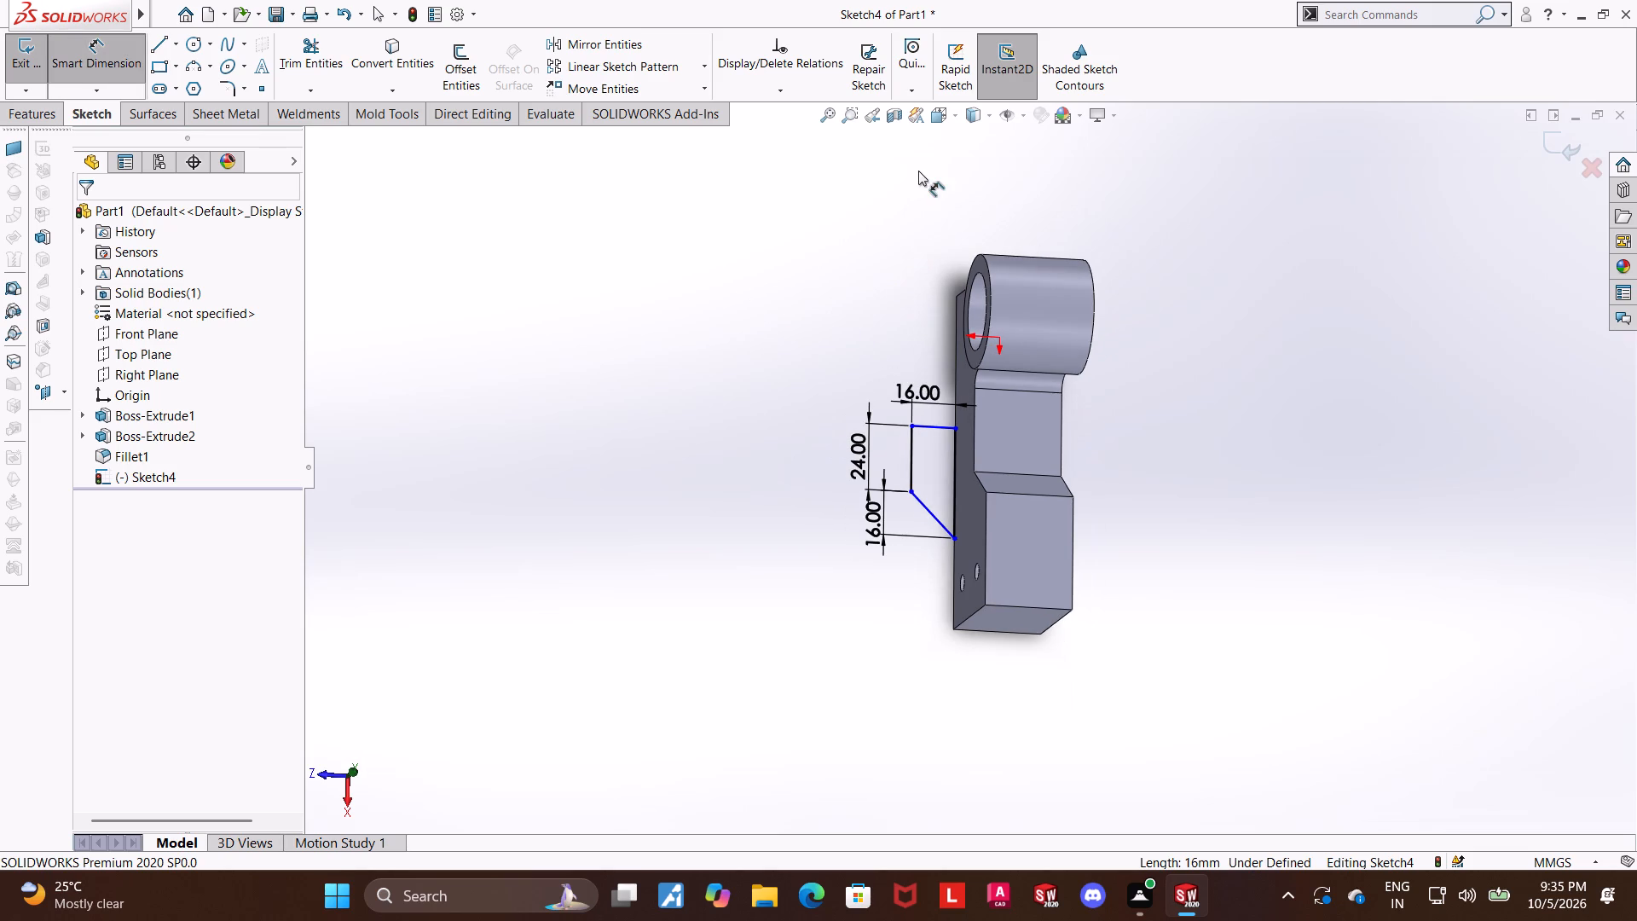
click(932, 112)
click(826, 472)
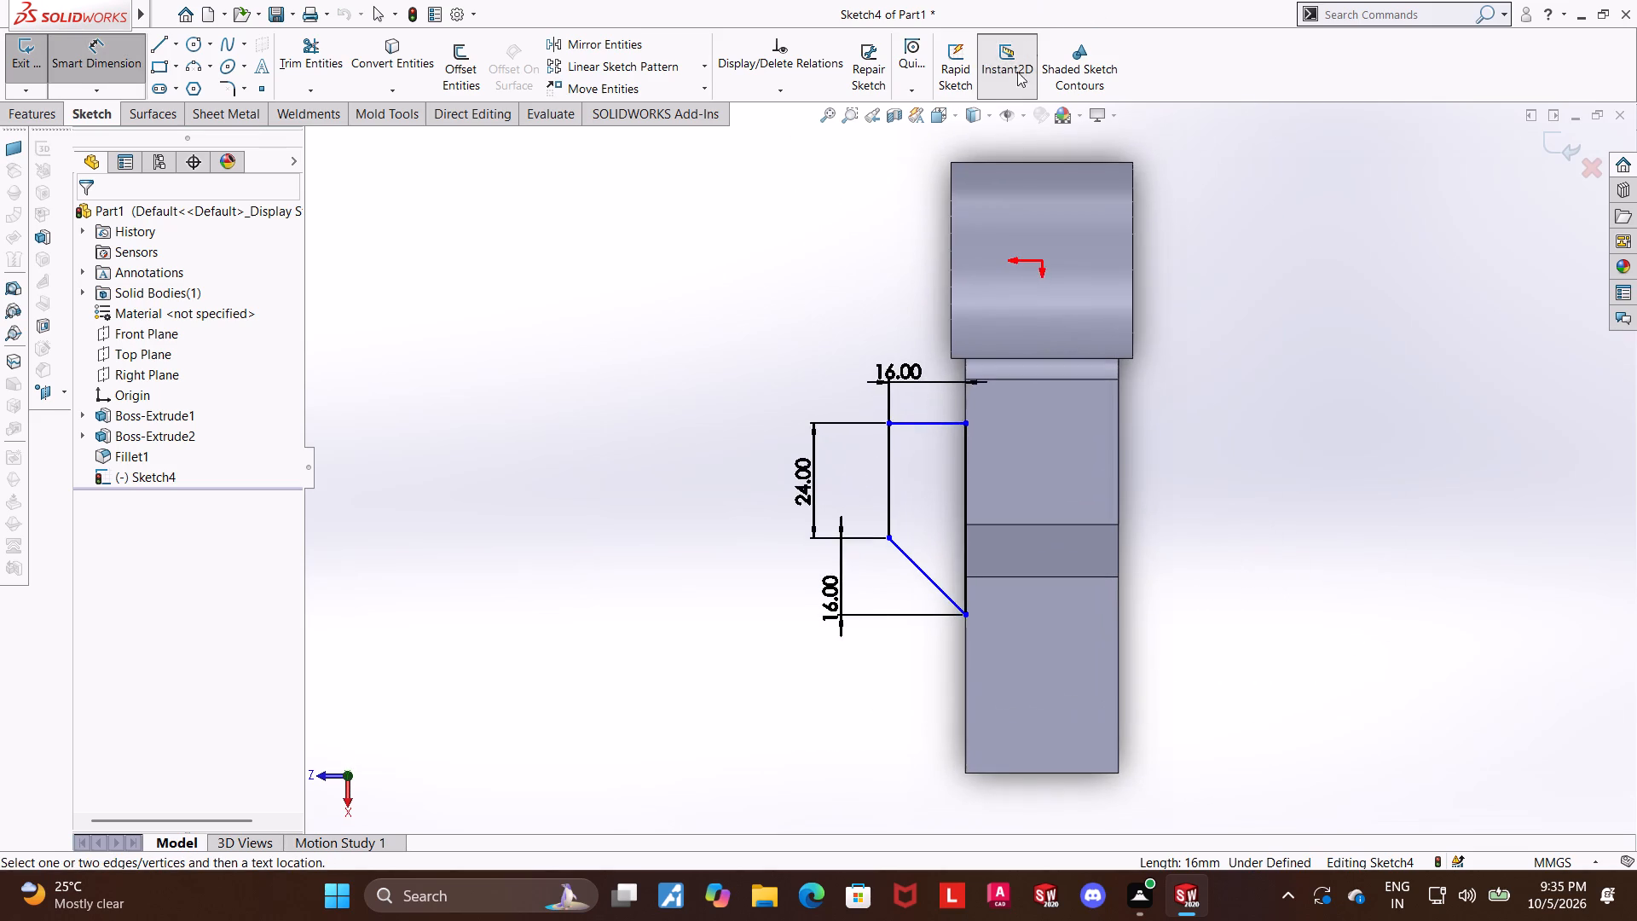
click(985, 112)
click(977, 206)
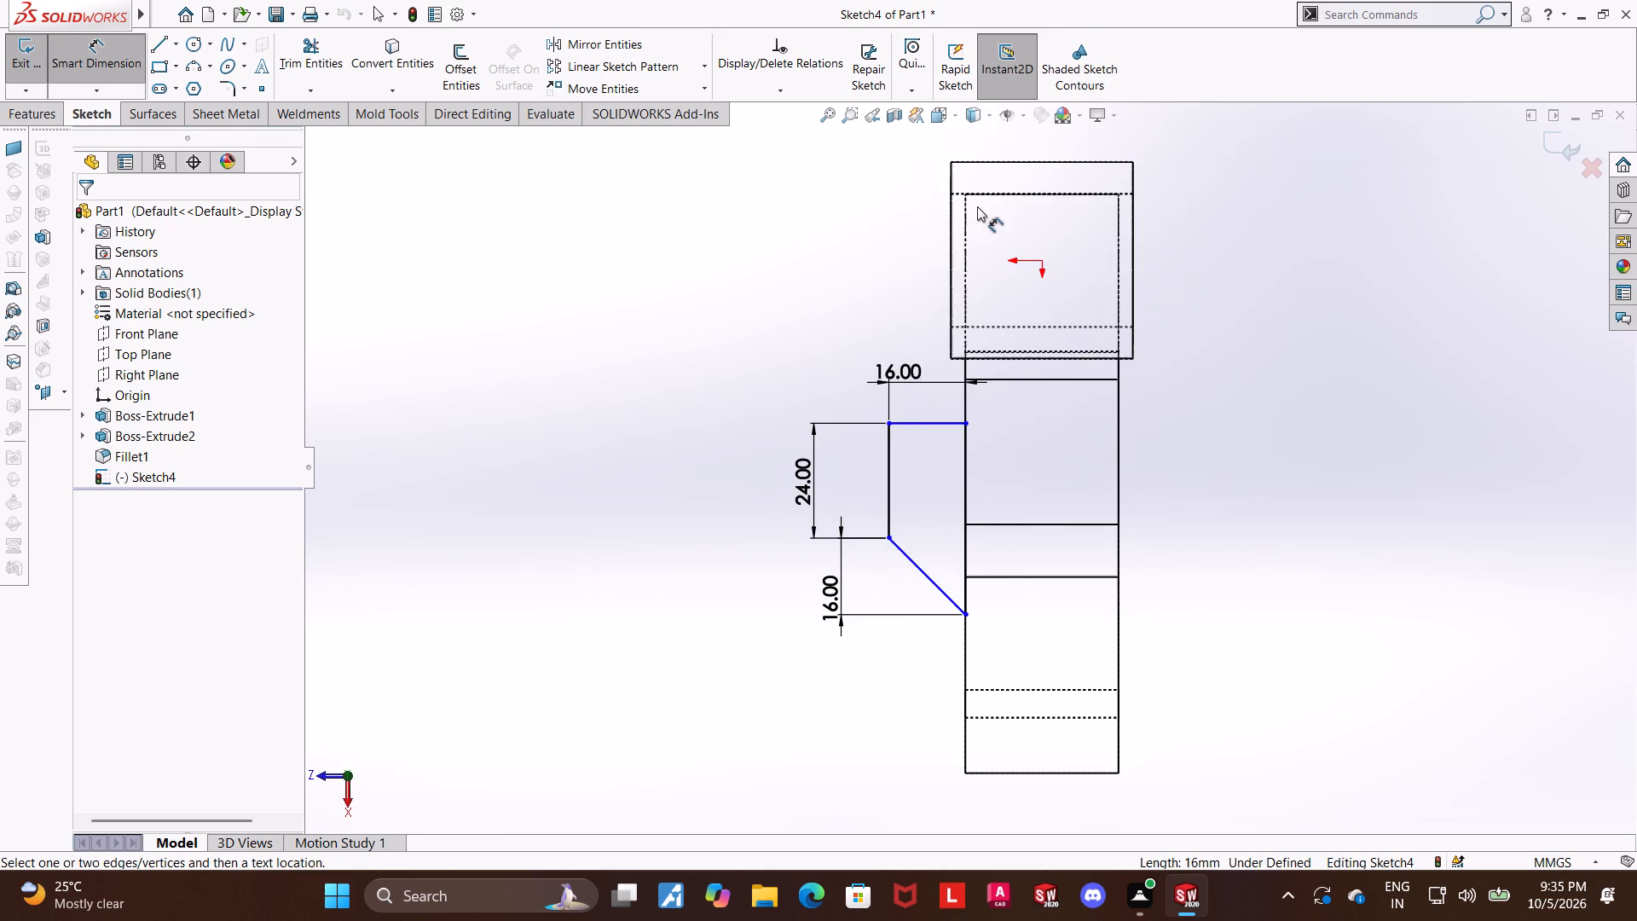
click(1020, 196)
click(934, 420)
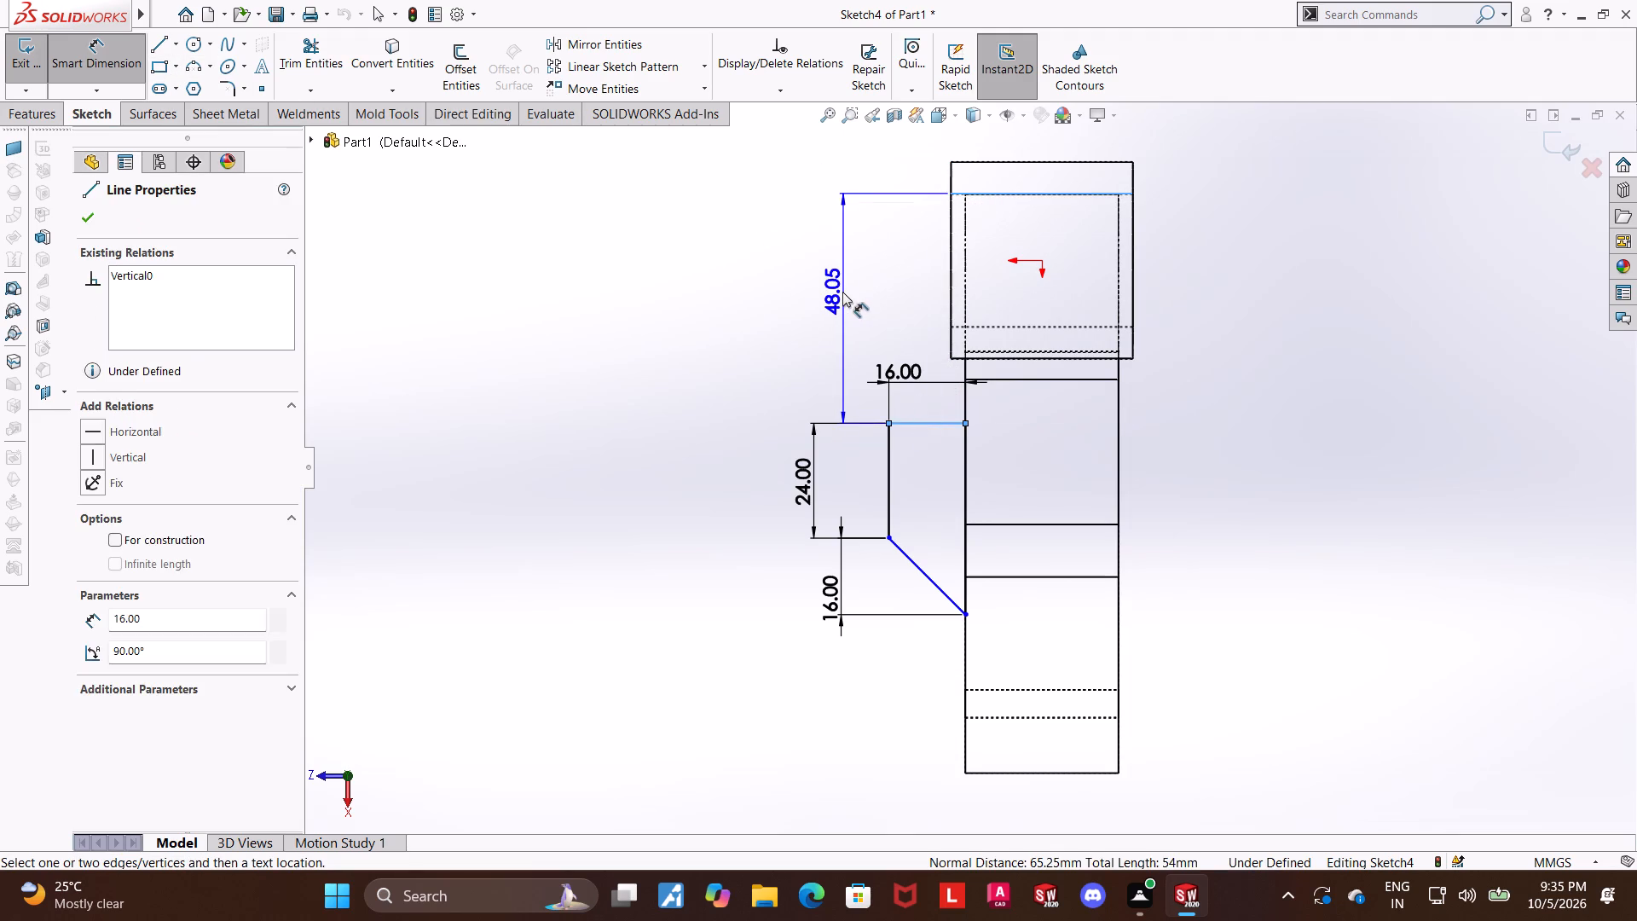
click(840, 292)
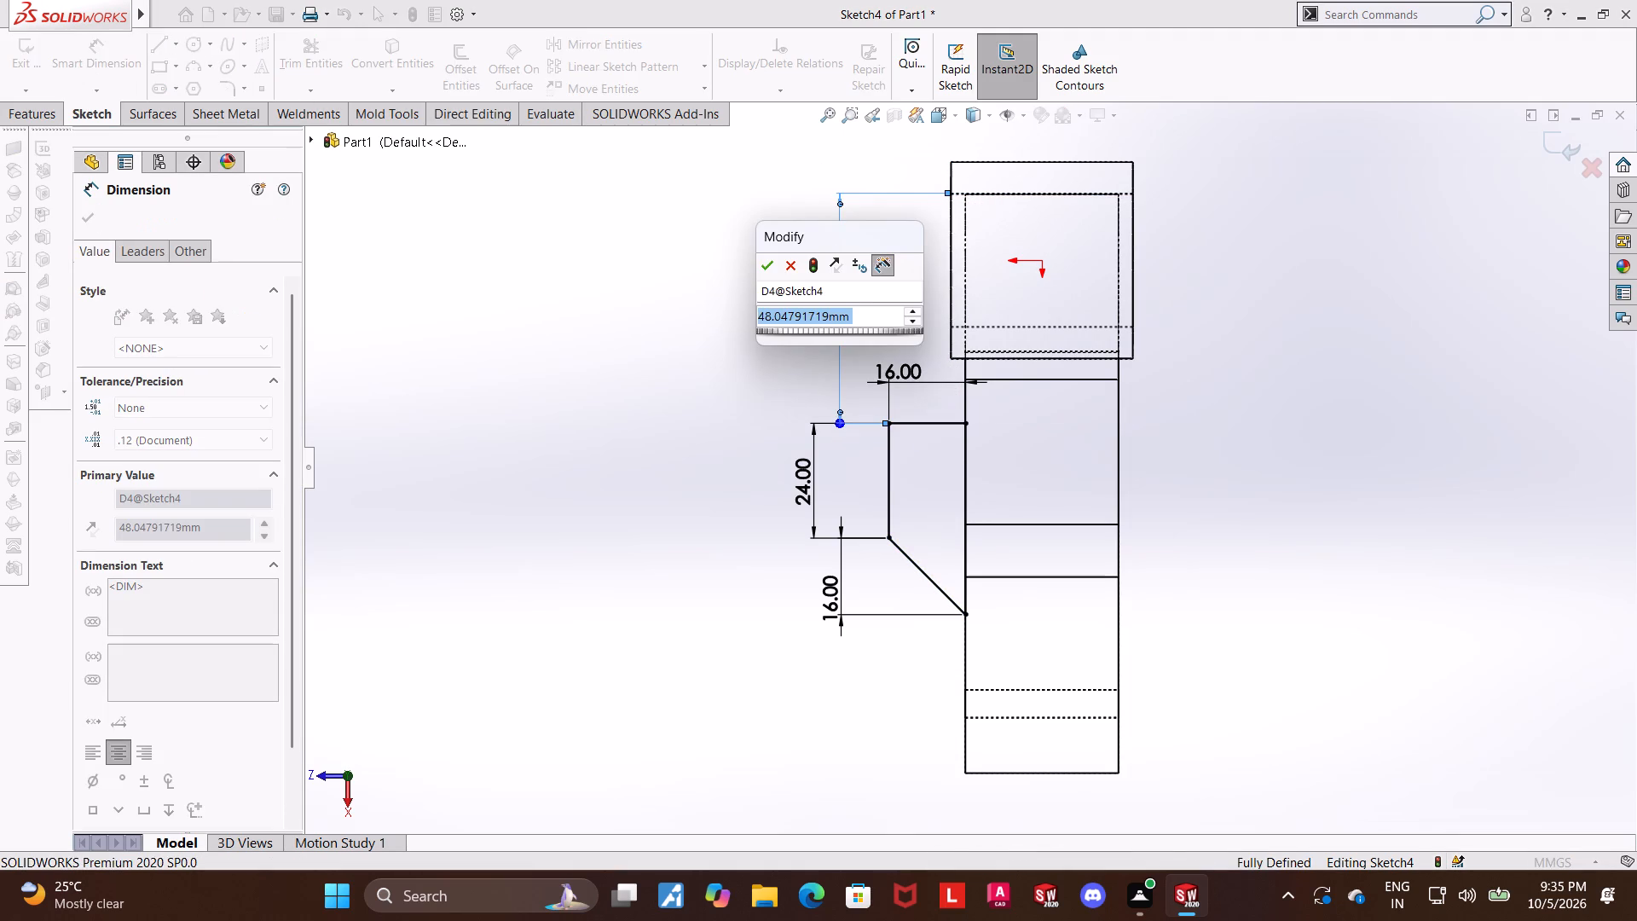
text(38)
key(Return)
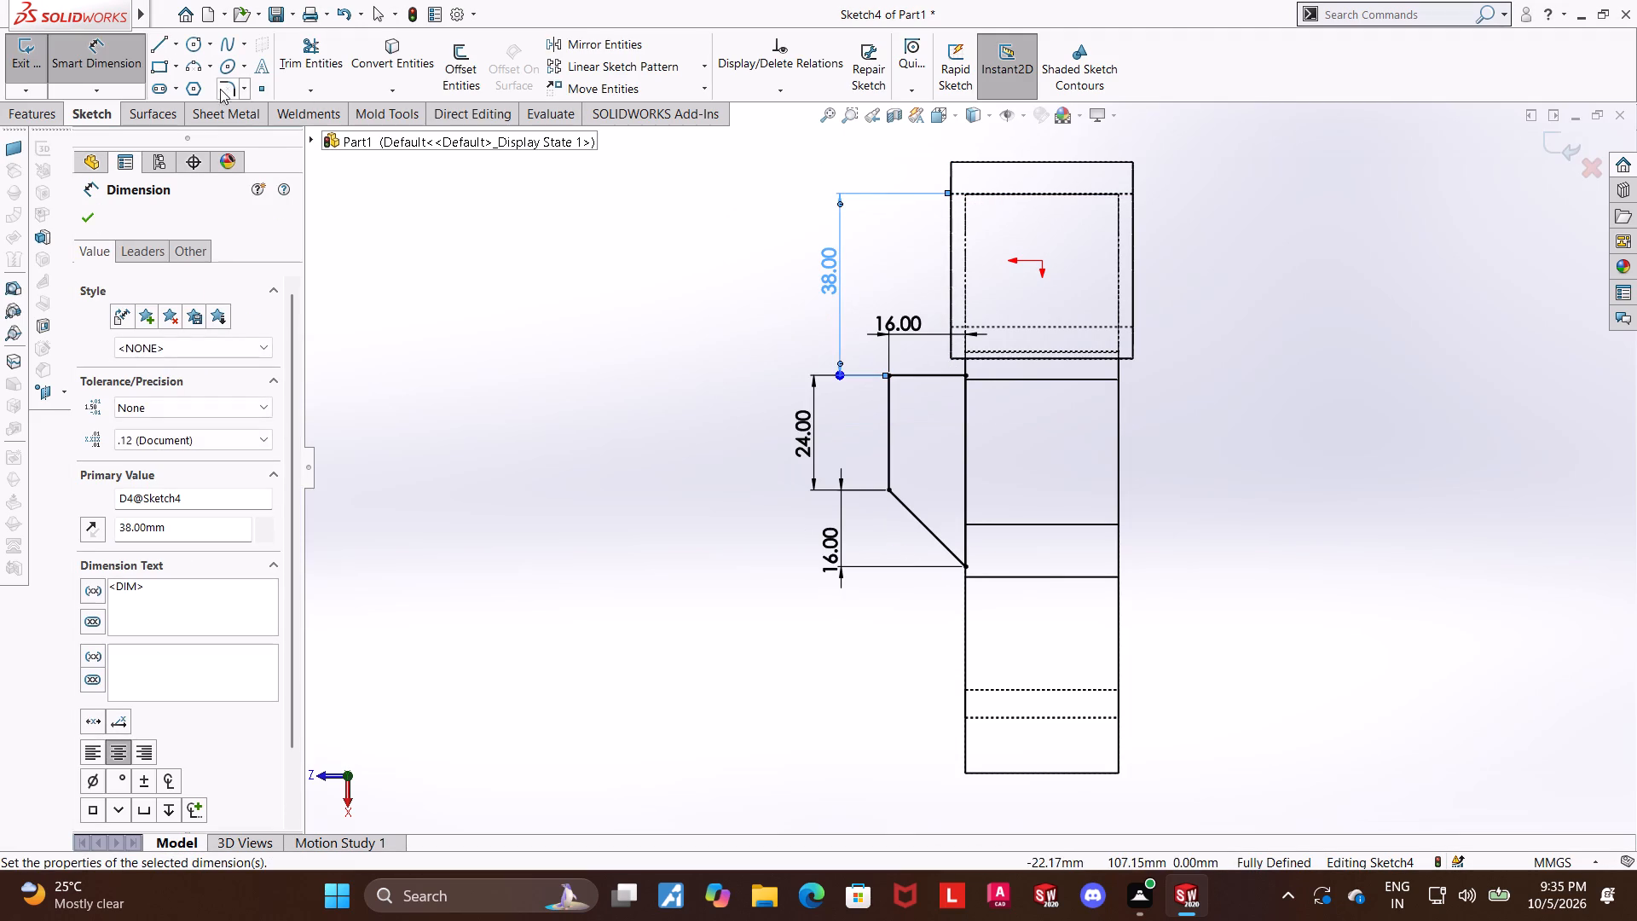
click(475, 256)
Switch the model display to wireframe.
middle_drag(517, 245, 611, 228)
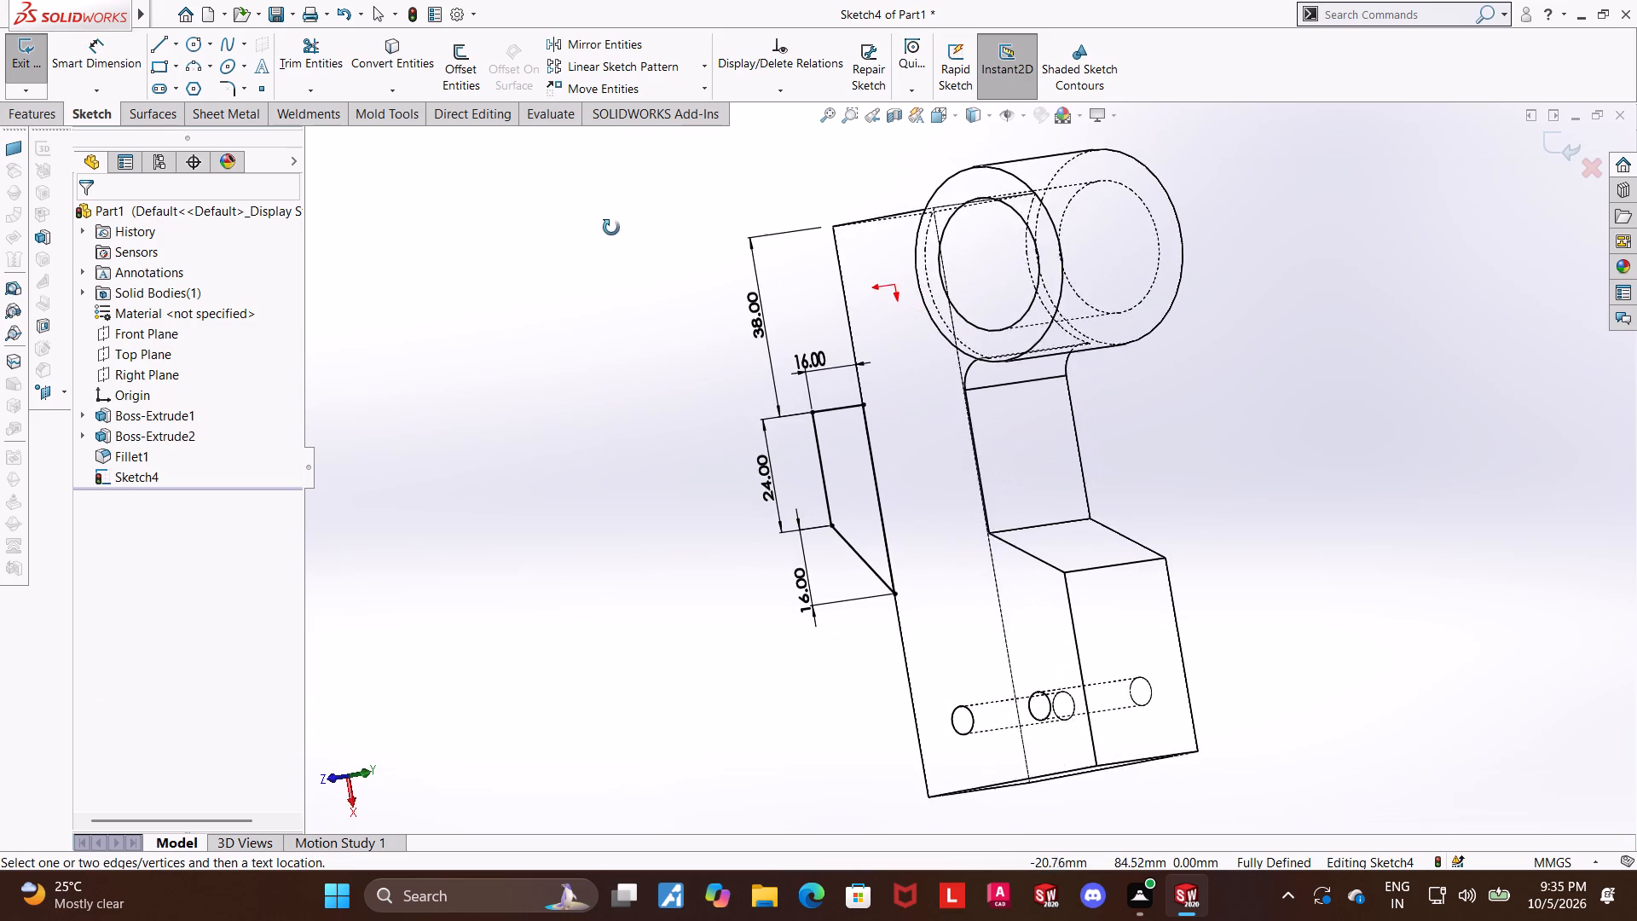
middle_drag(611, 228, 592, 230)
scroll(840, 225, down, 5)
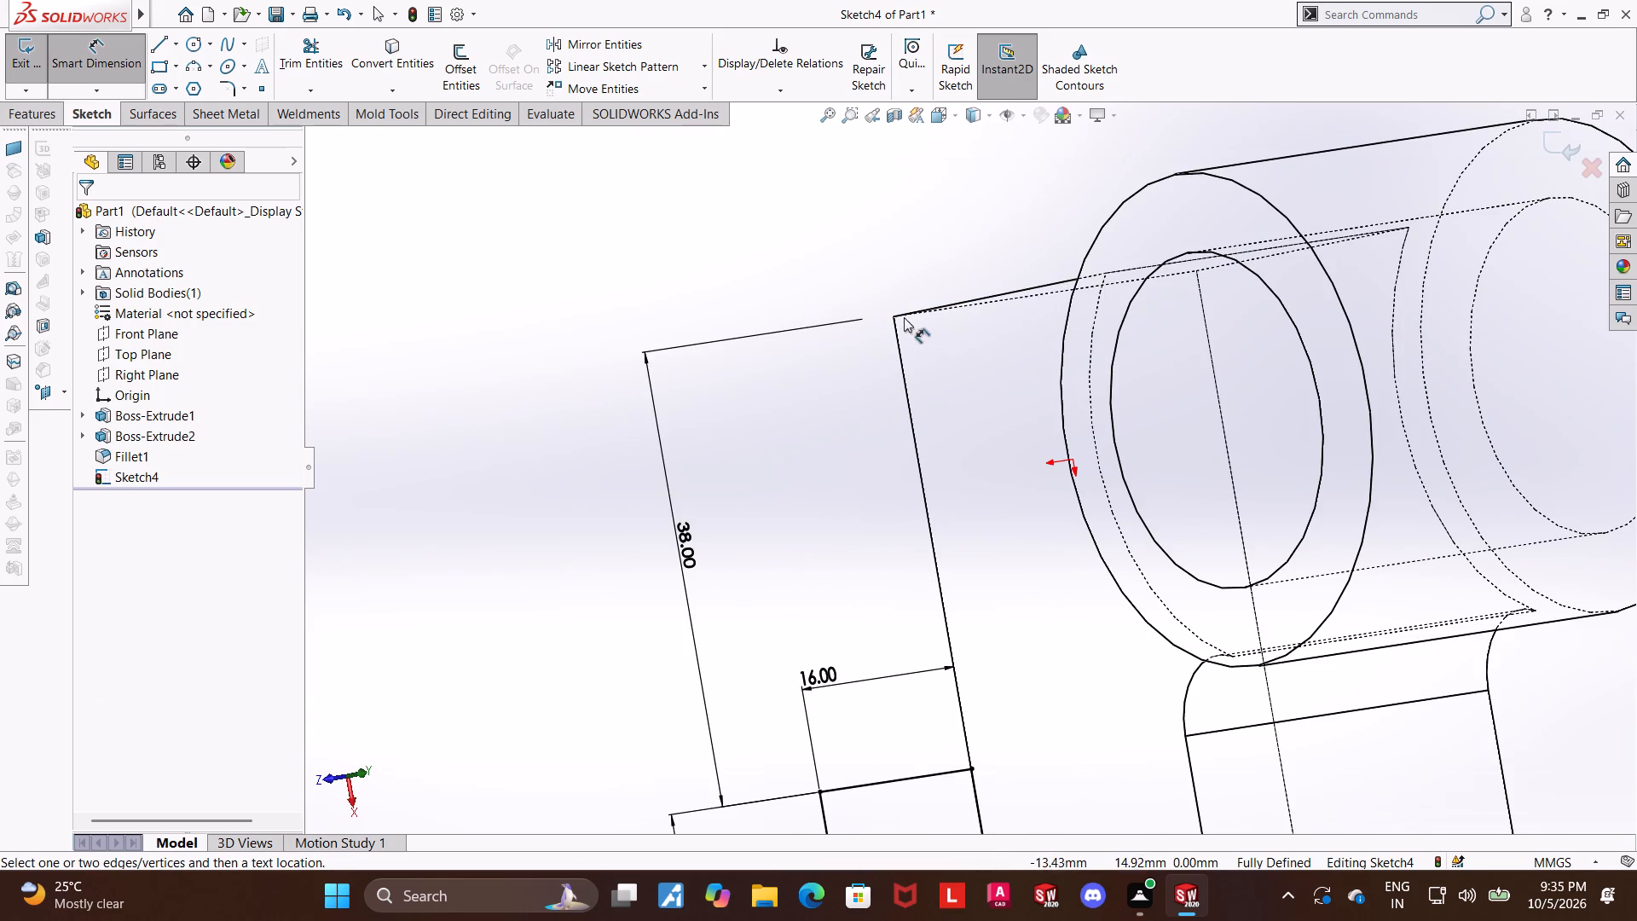
click(979, 118)
click(981, 233)
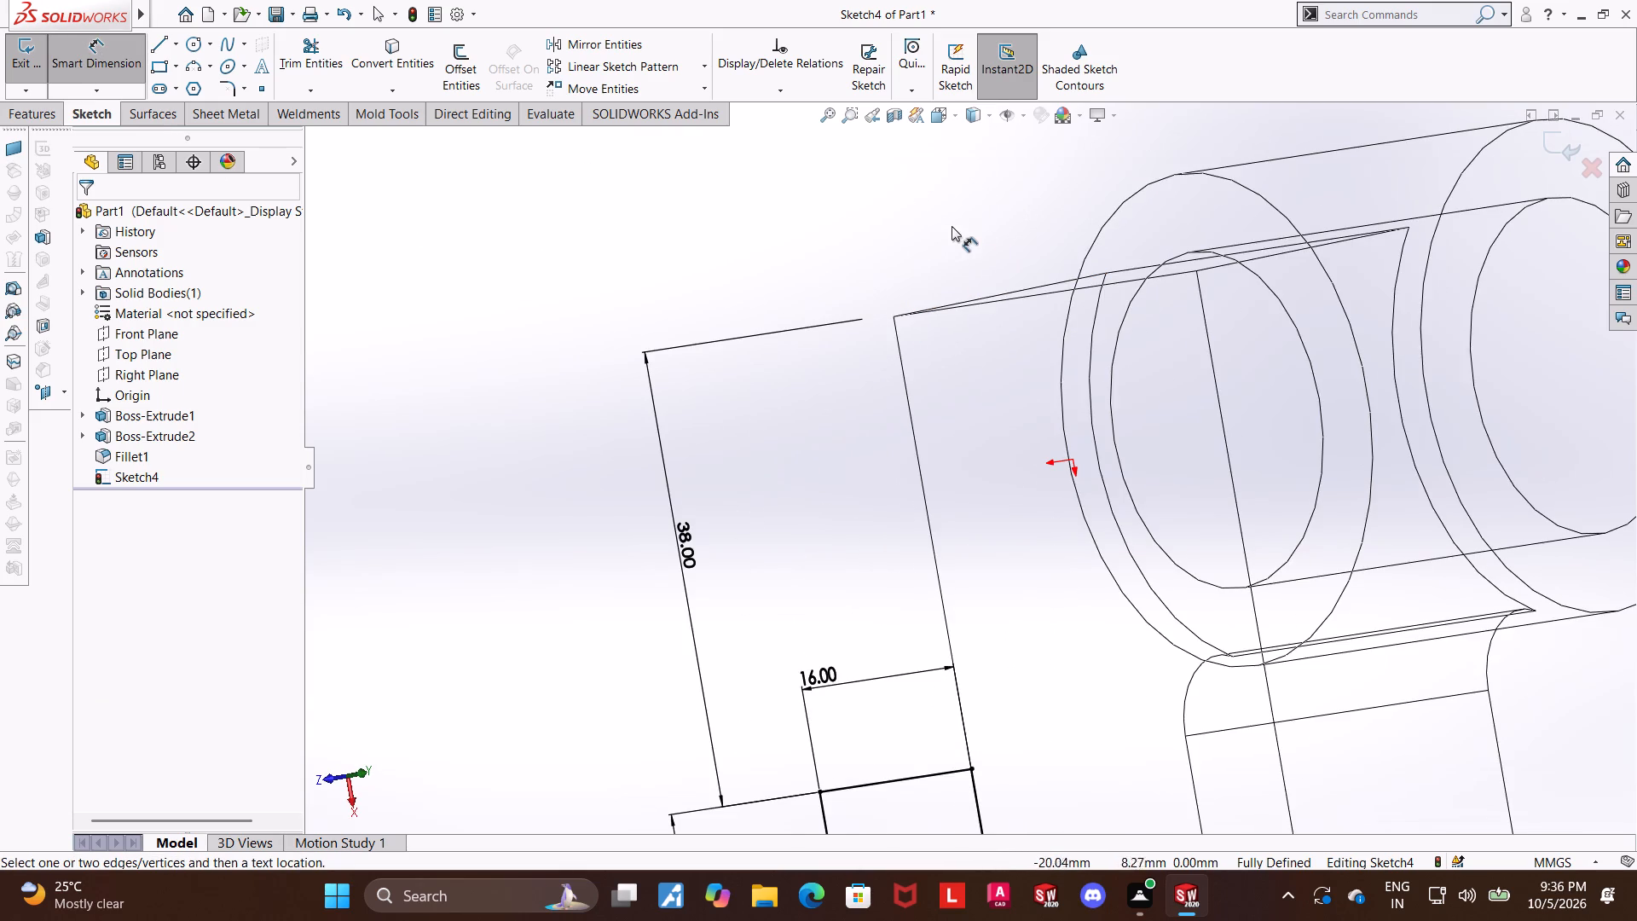
click(945, 220)
Examine which line near the ring the 38 mm dimension is attached to, viewing the sketch plane straight on.
middle_drag(903, 261, 873, 259)
right_click(670, 546)
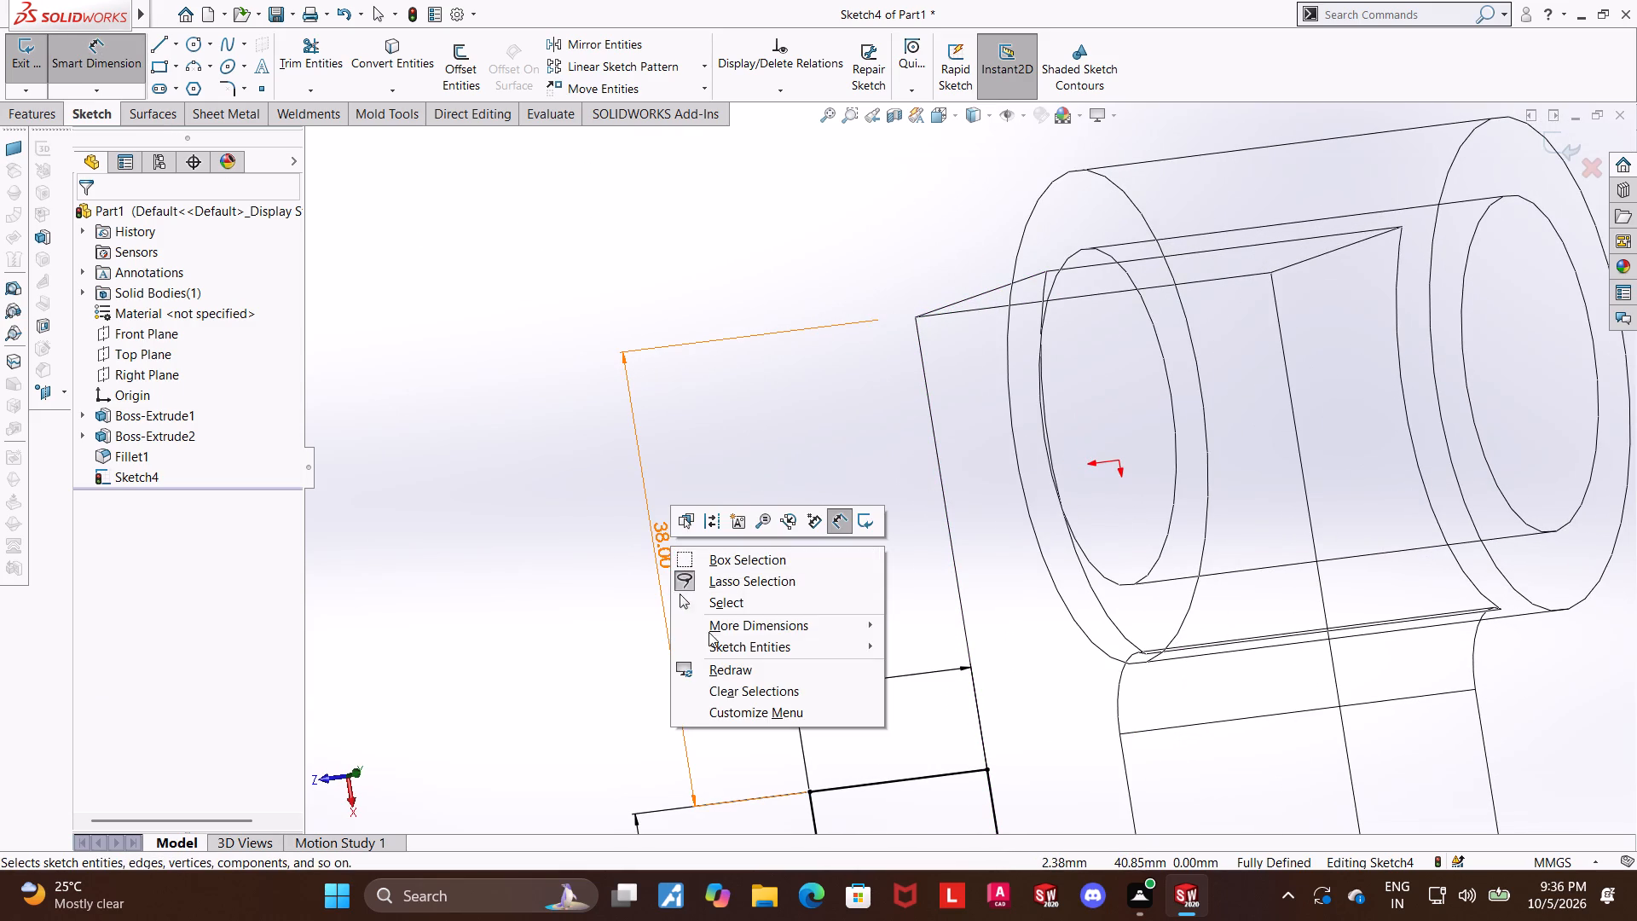
key(Escape)
click(939, 121)
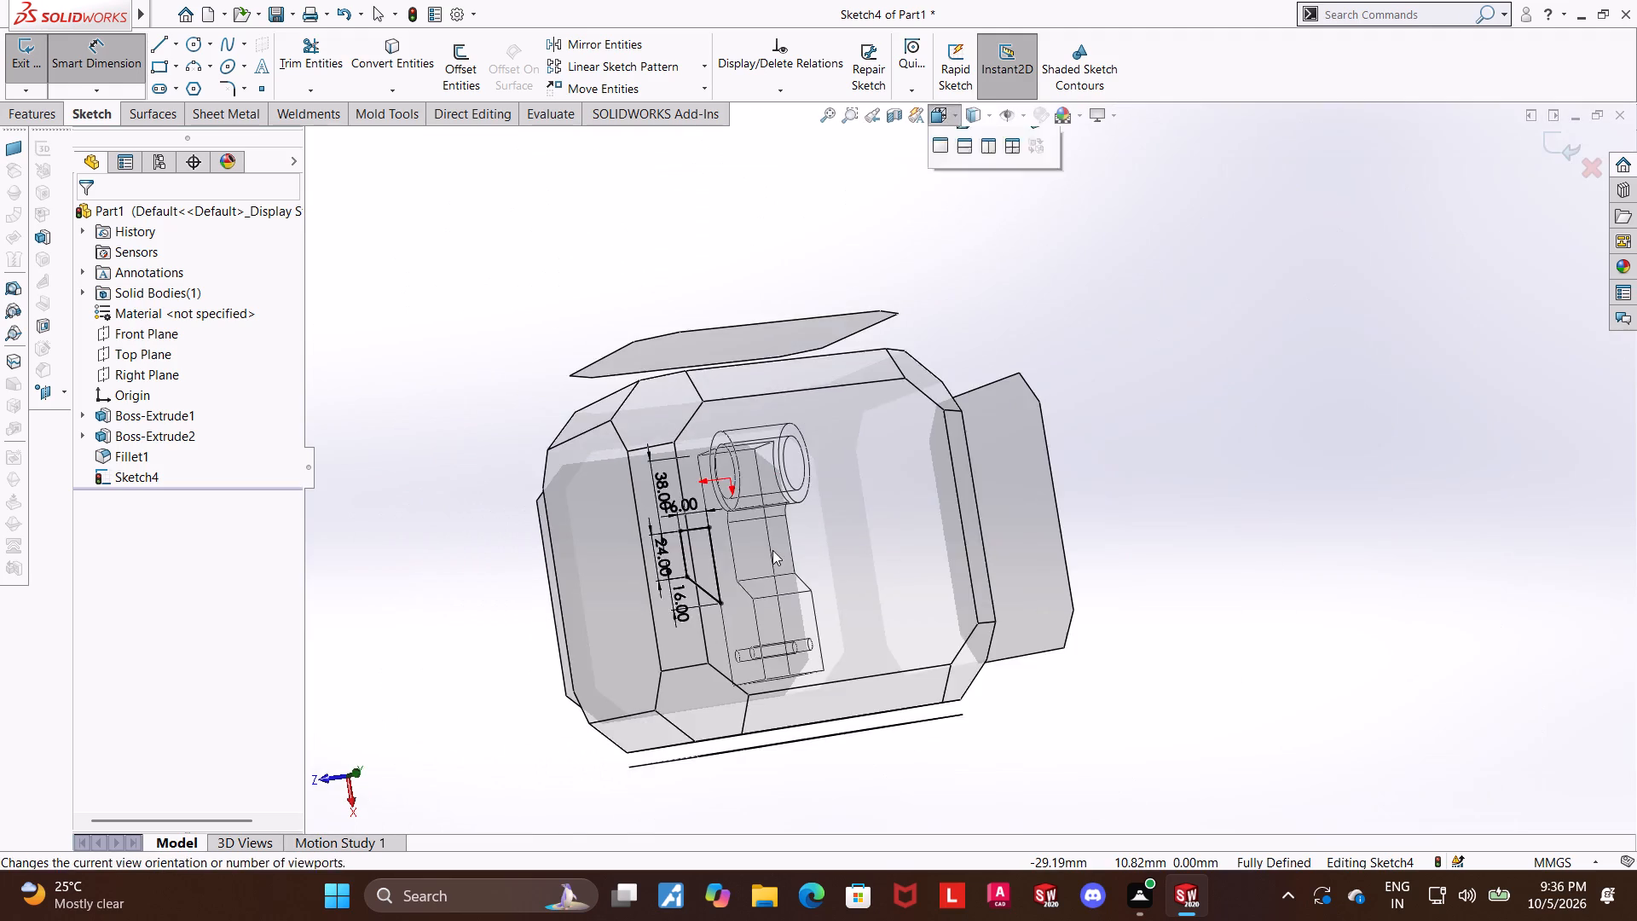
click(775, 547)
scroll(929, 411, down, 1)
scroll(979, 223, down, 2)
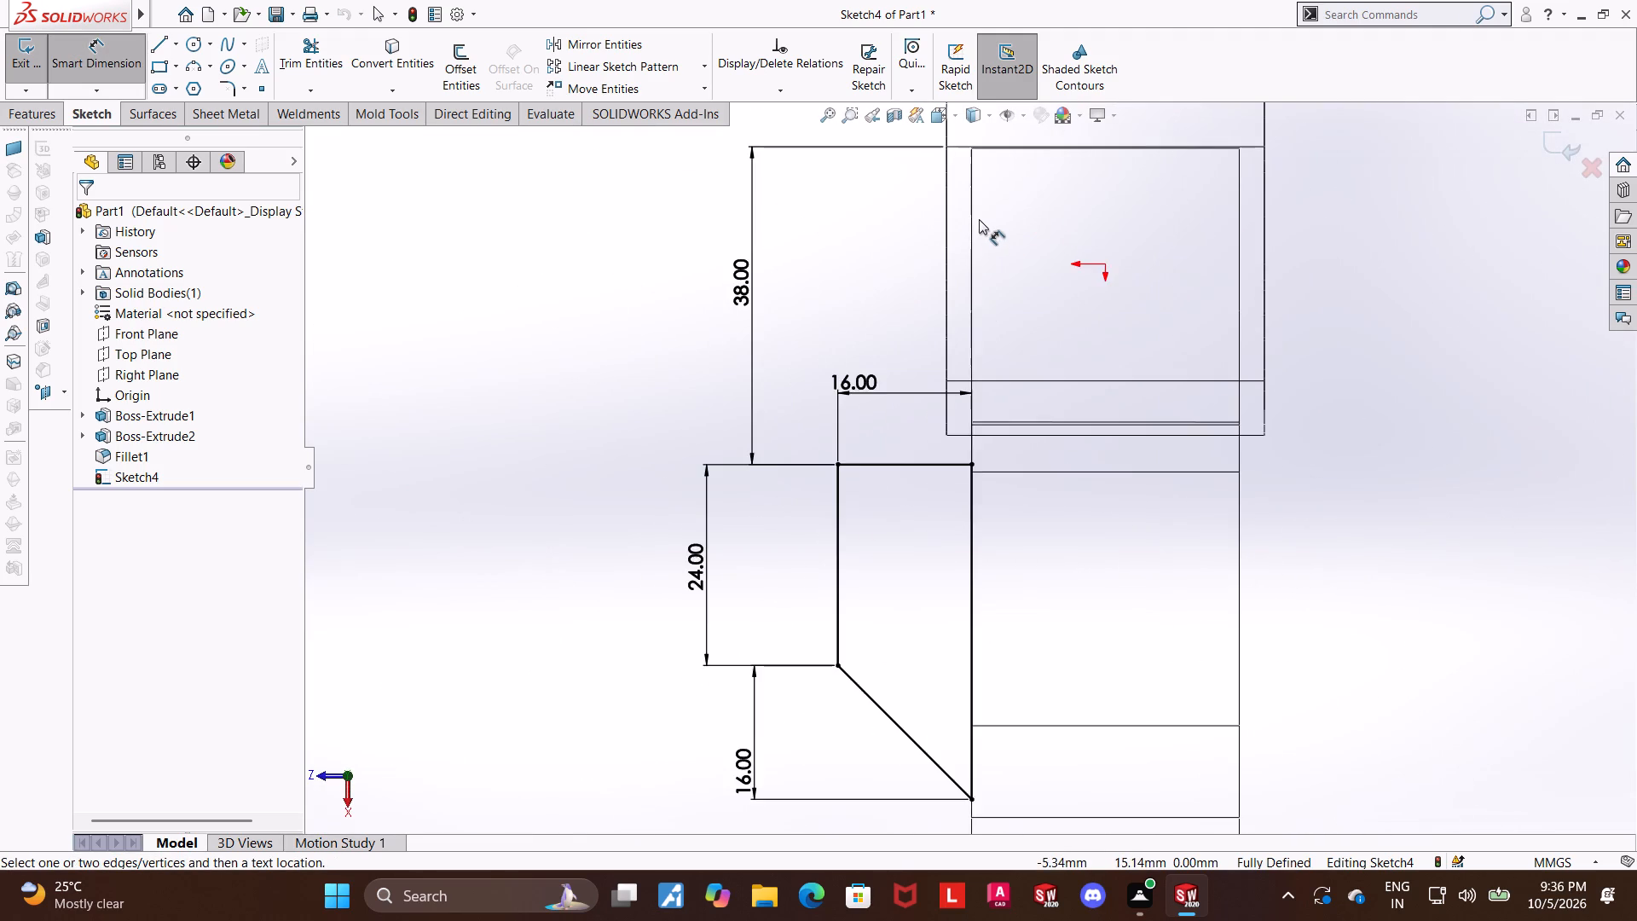
scroll(979, 219, up, 1)
scroll(943, 226, down, 5)
scroll(995, 306, up, 4)
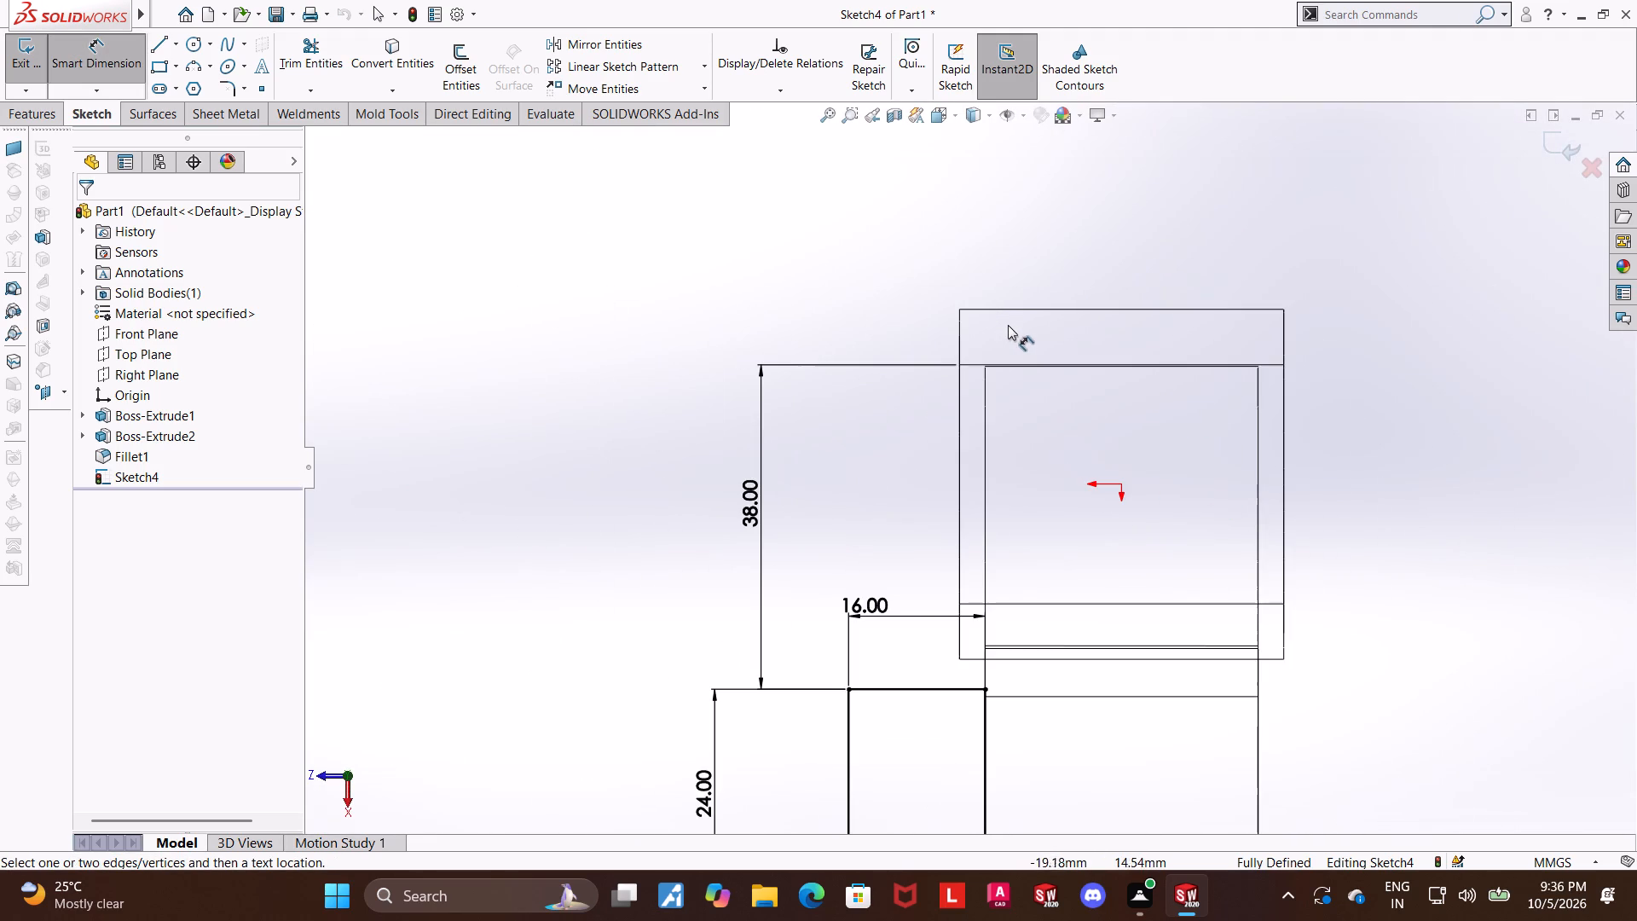
key(Escape)
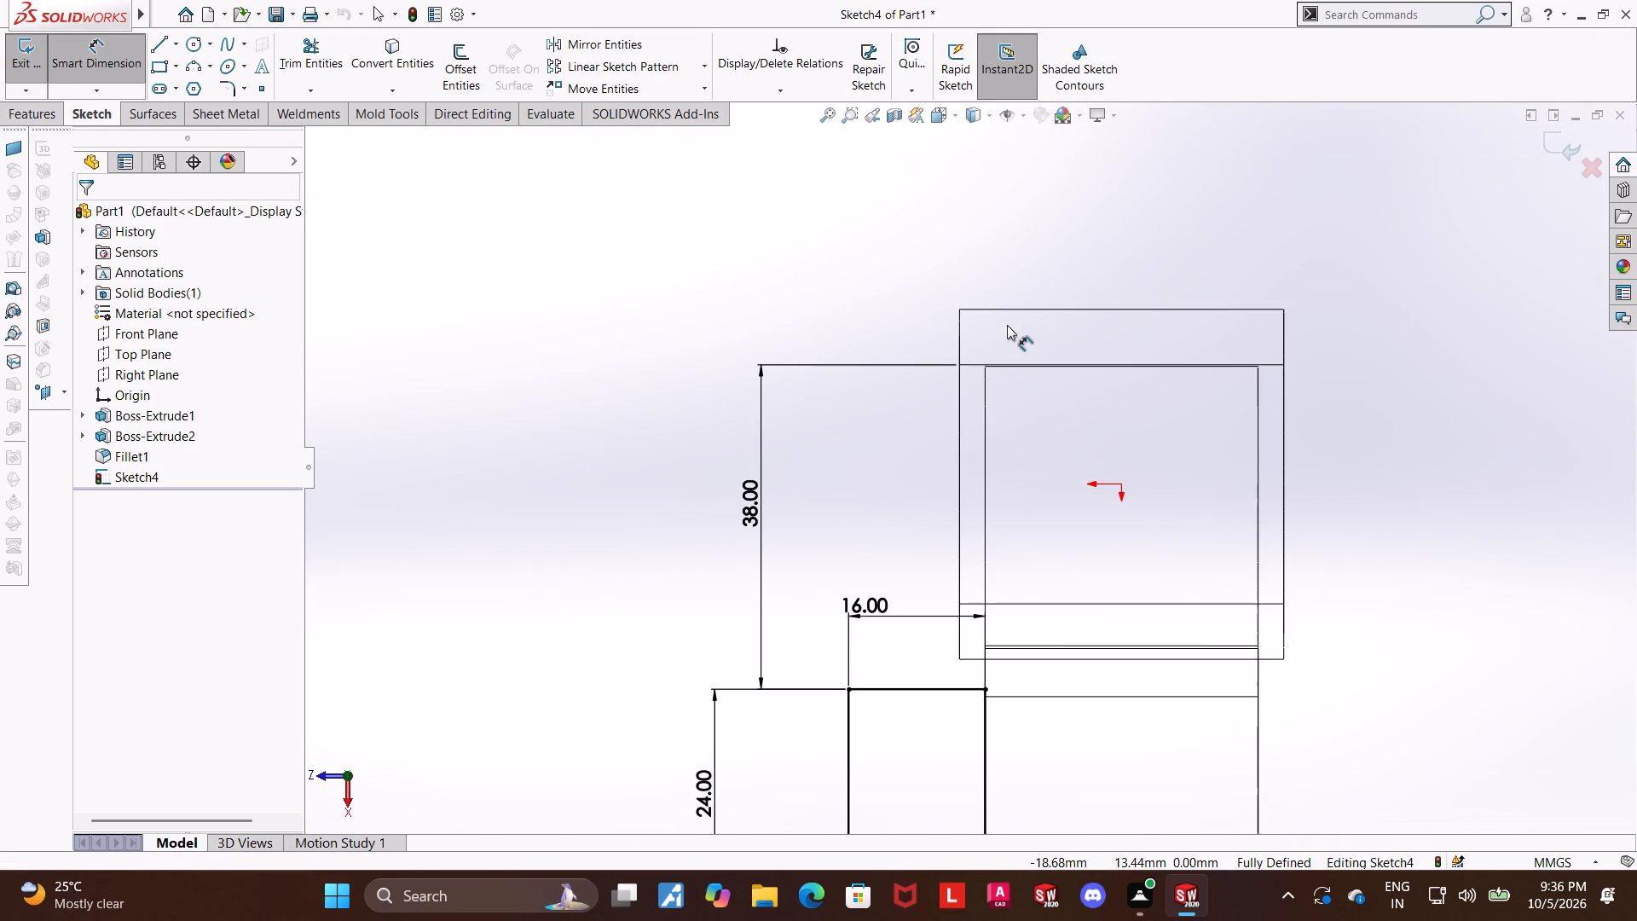
key(Escape)
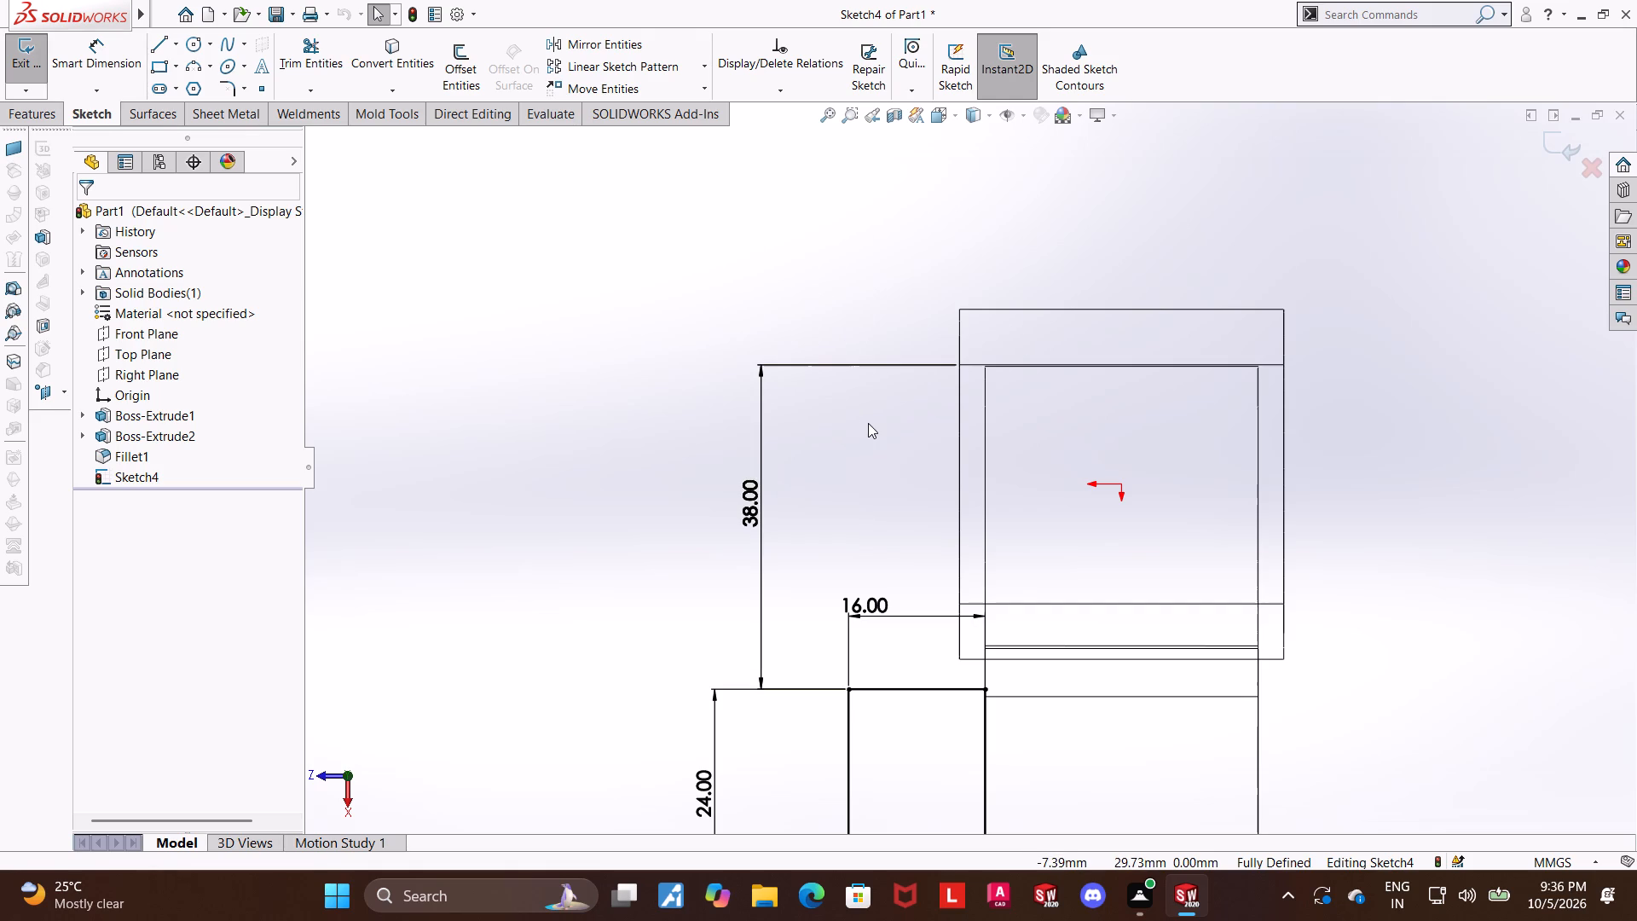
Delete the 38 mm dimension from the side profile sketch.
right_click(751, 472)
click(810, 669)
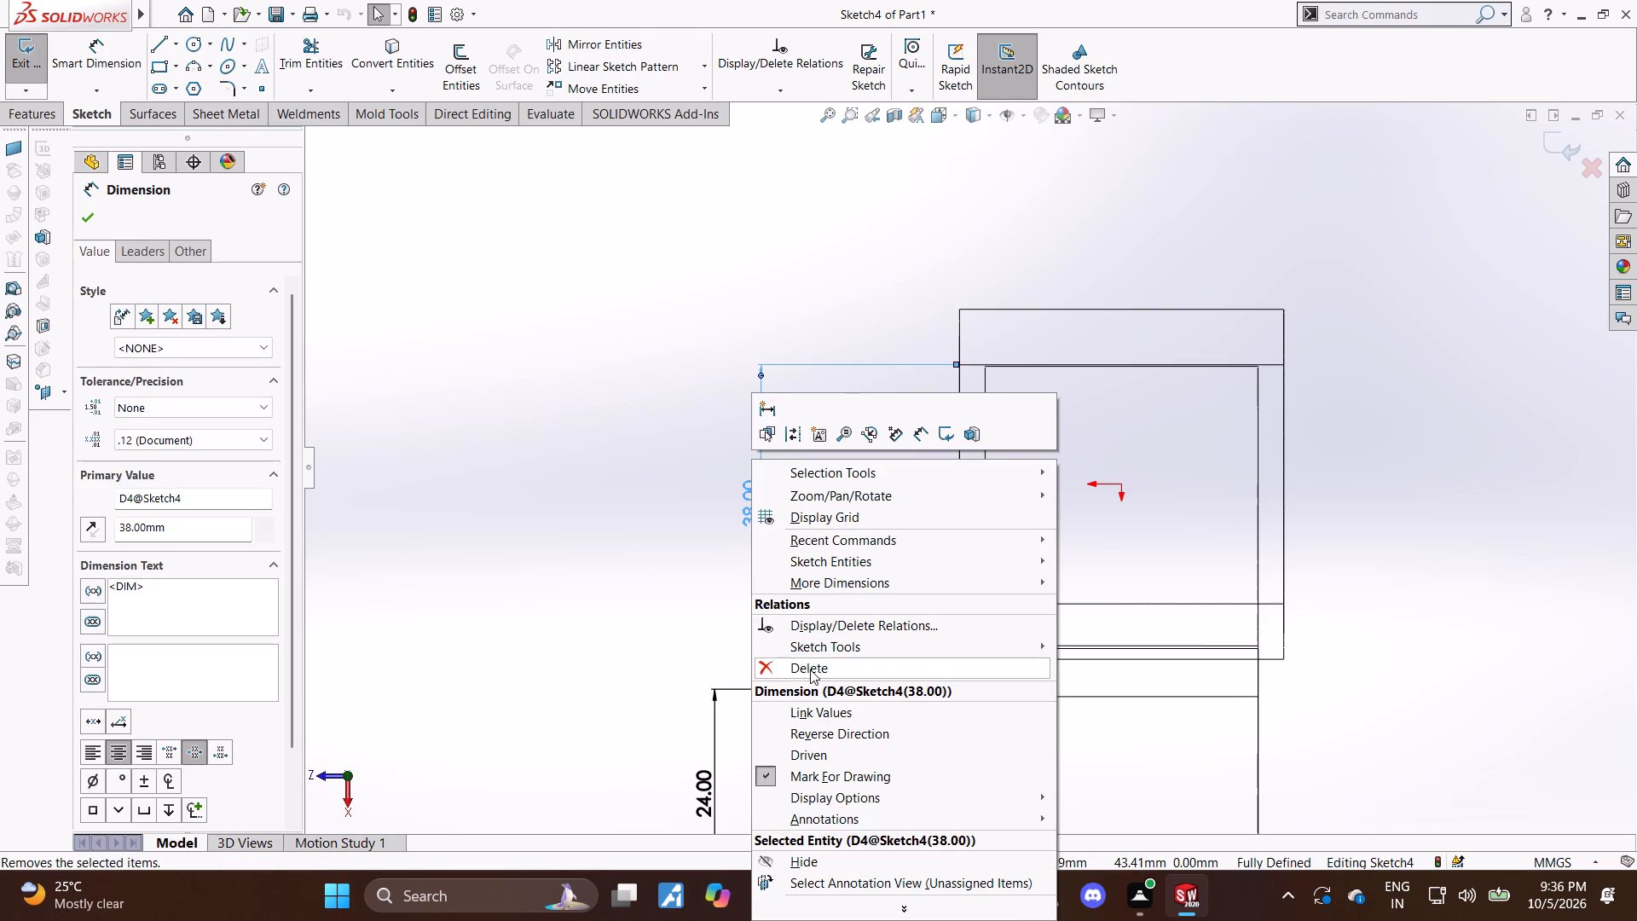
Dimension the distance from the body's 32 mm end edge inside the ring outline to the lug profile's short line nearest the ring as 38 mm.
click(107, 64)
scroll(1003, 374, down, 4)
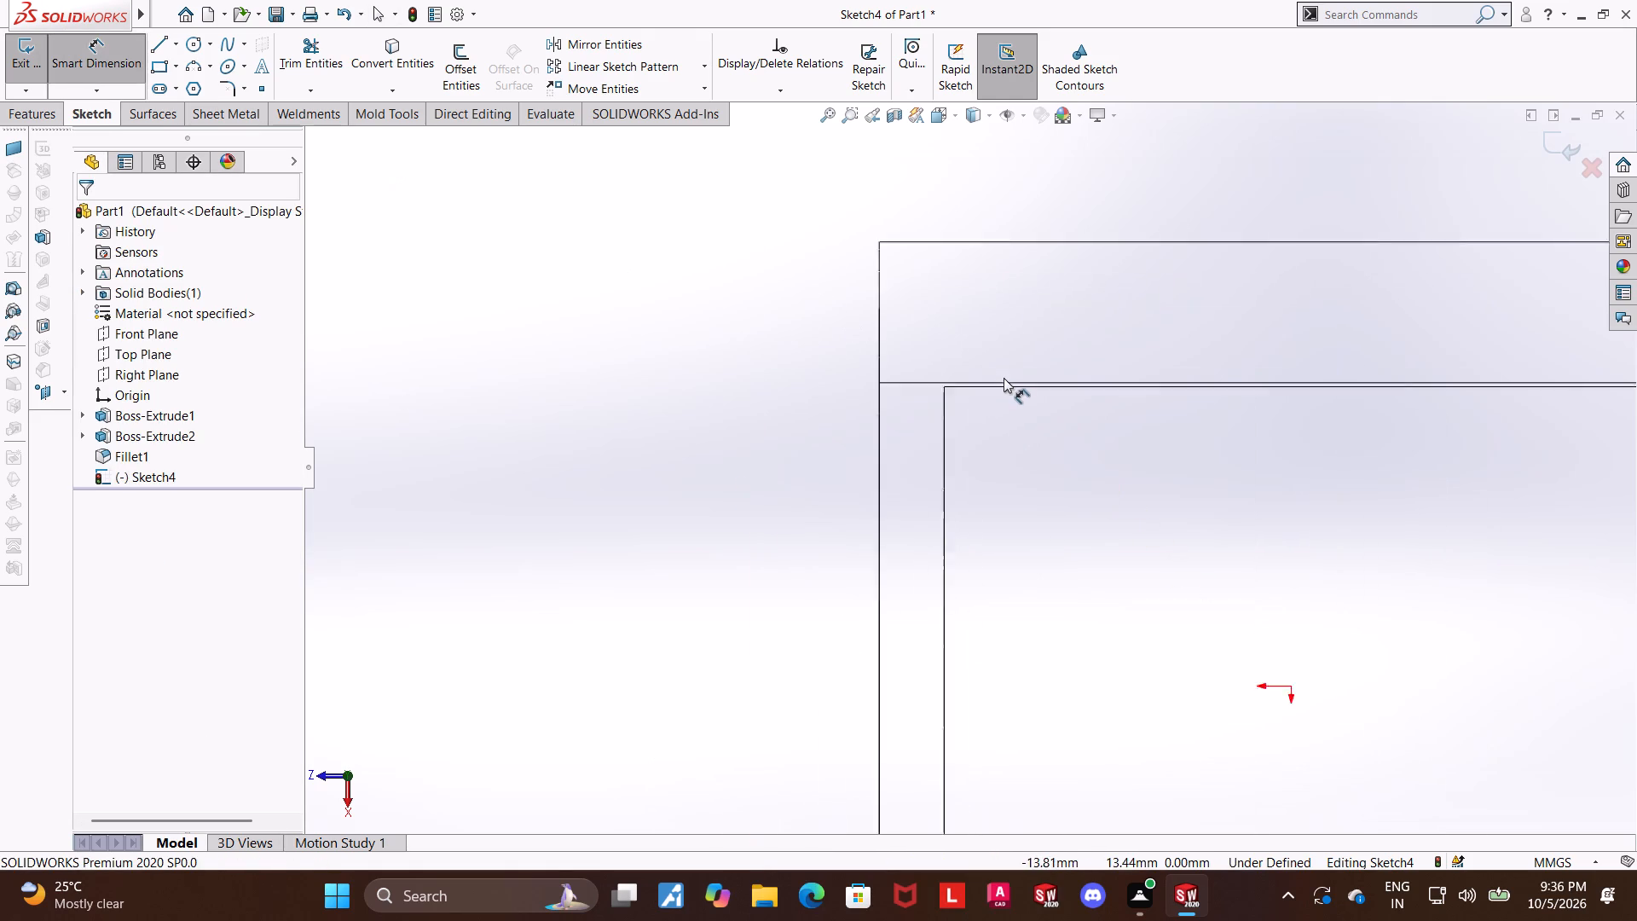
scroll(1004, 378, down, 7)
click(991, 340)
scroll(1011, 346, up, 5)
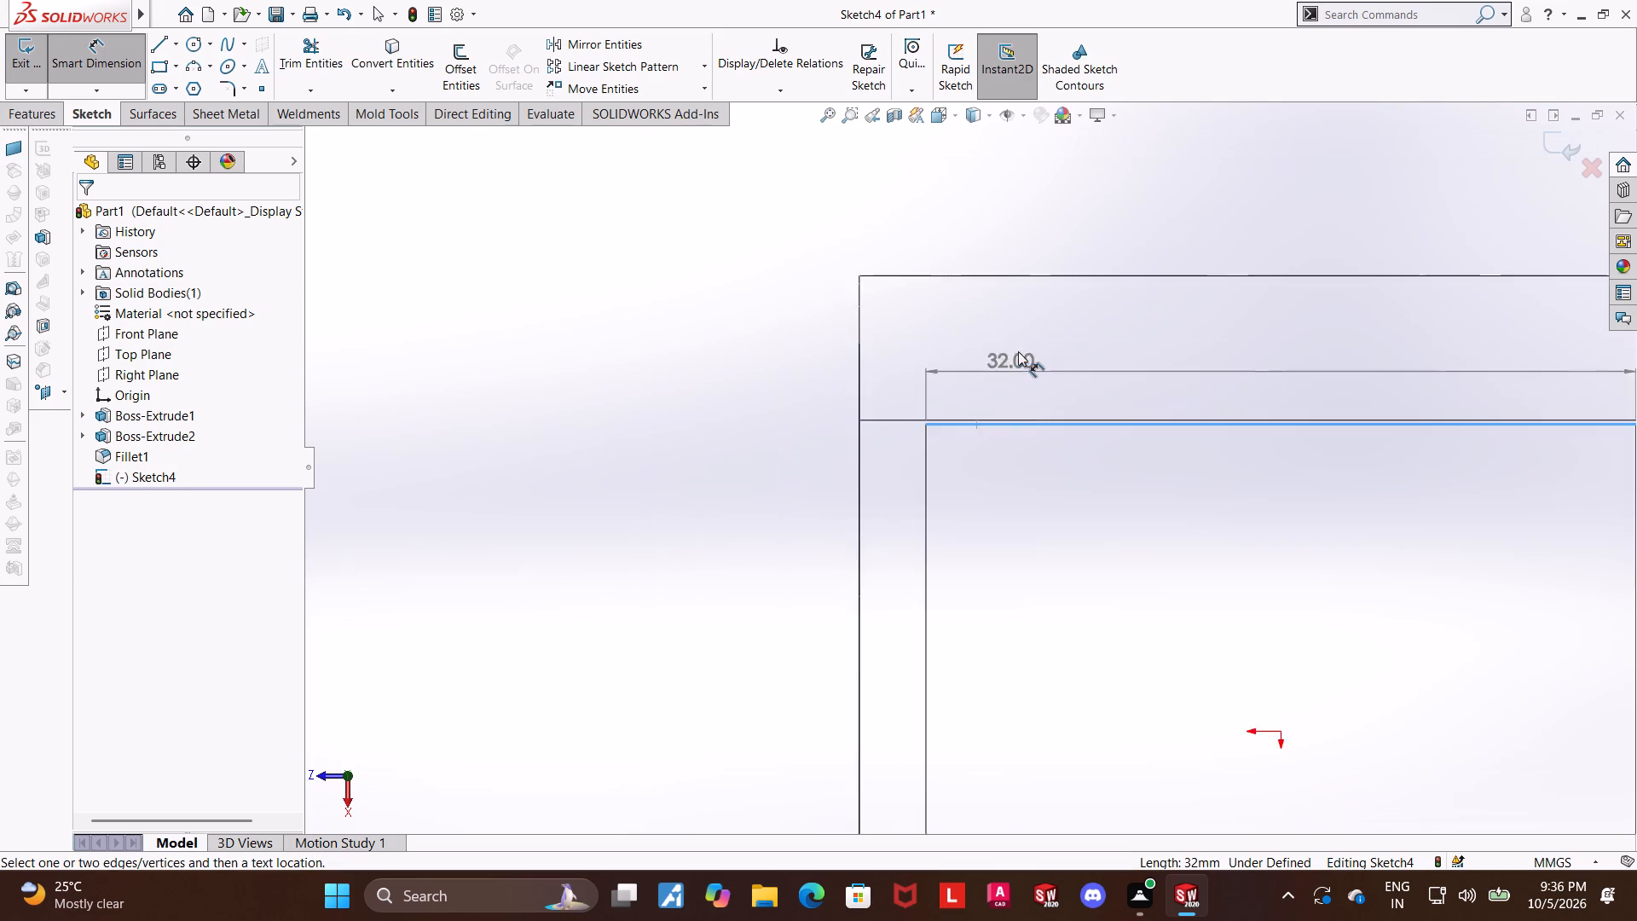
scroll(1018, 351, up, 5)
scroll(1013, 472, up, 1)
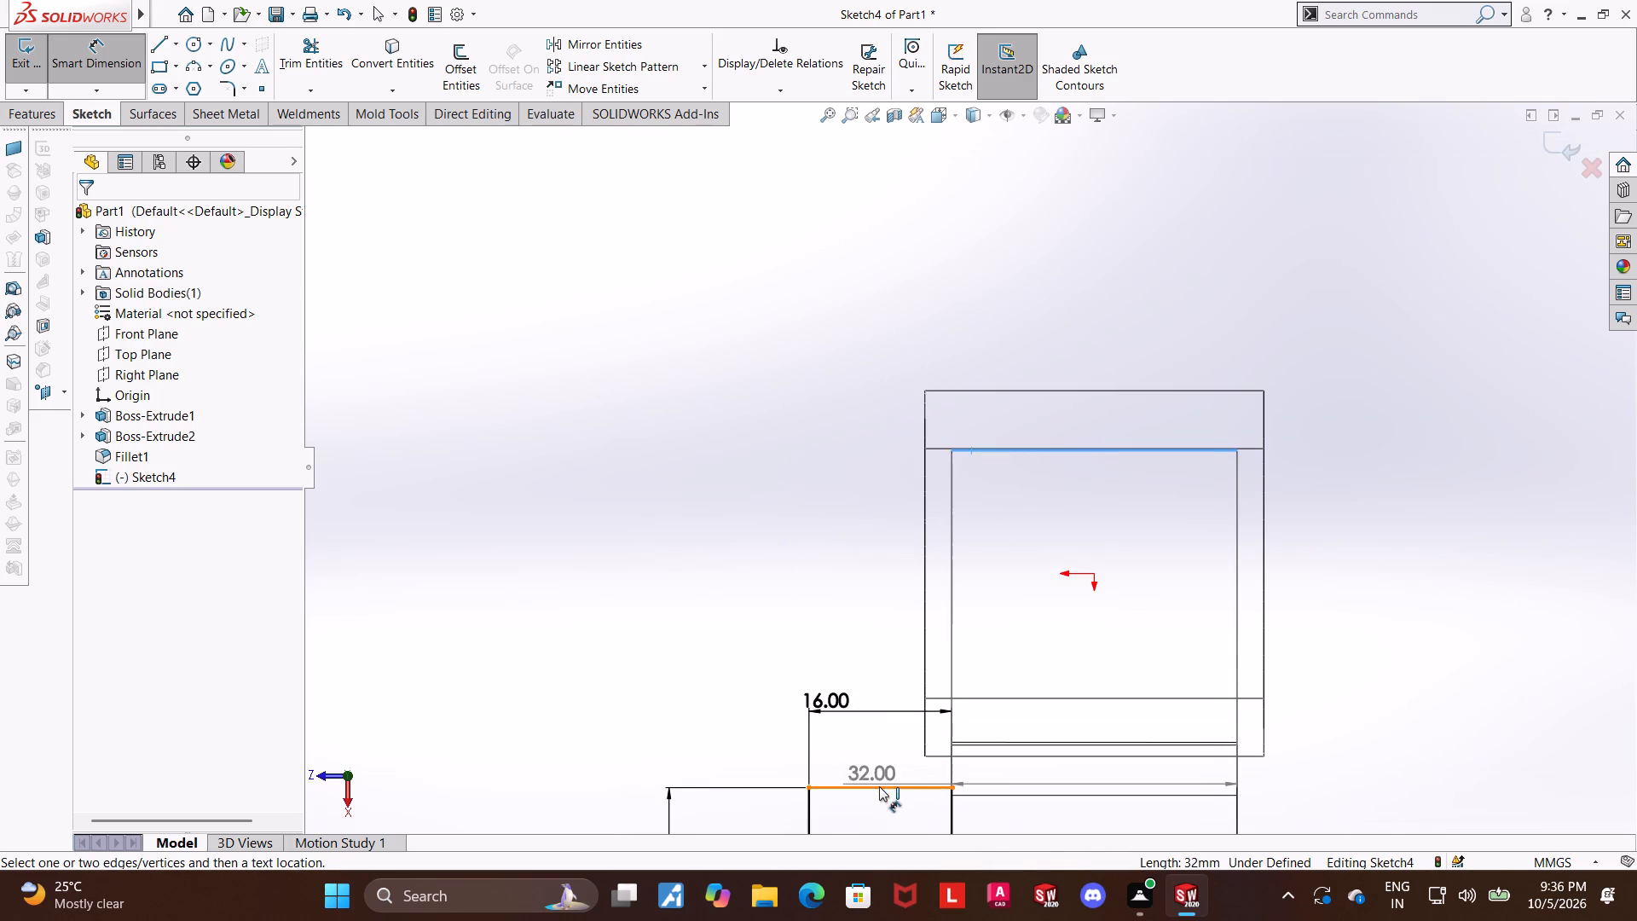
click(879, 786)
click(784, 617)
text(38)
key(Return)
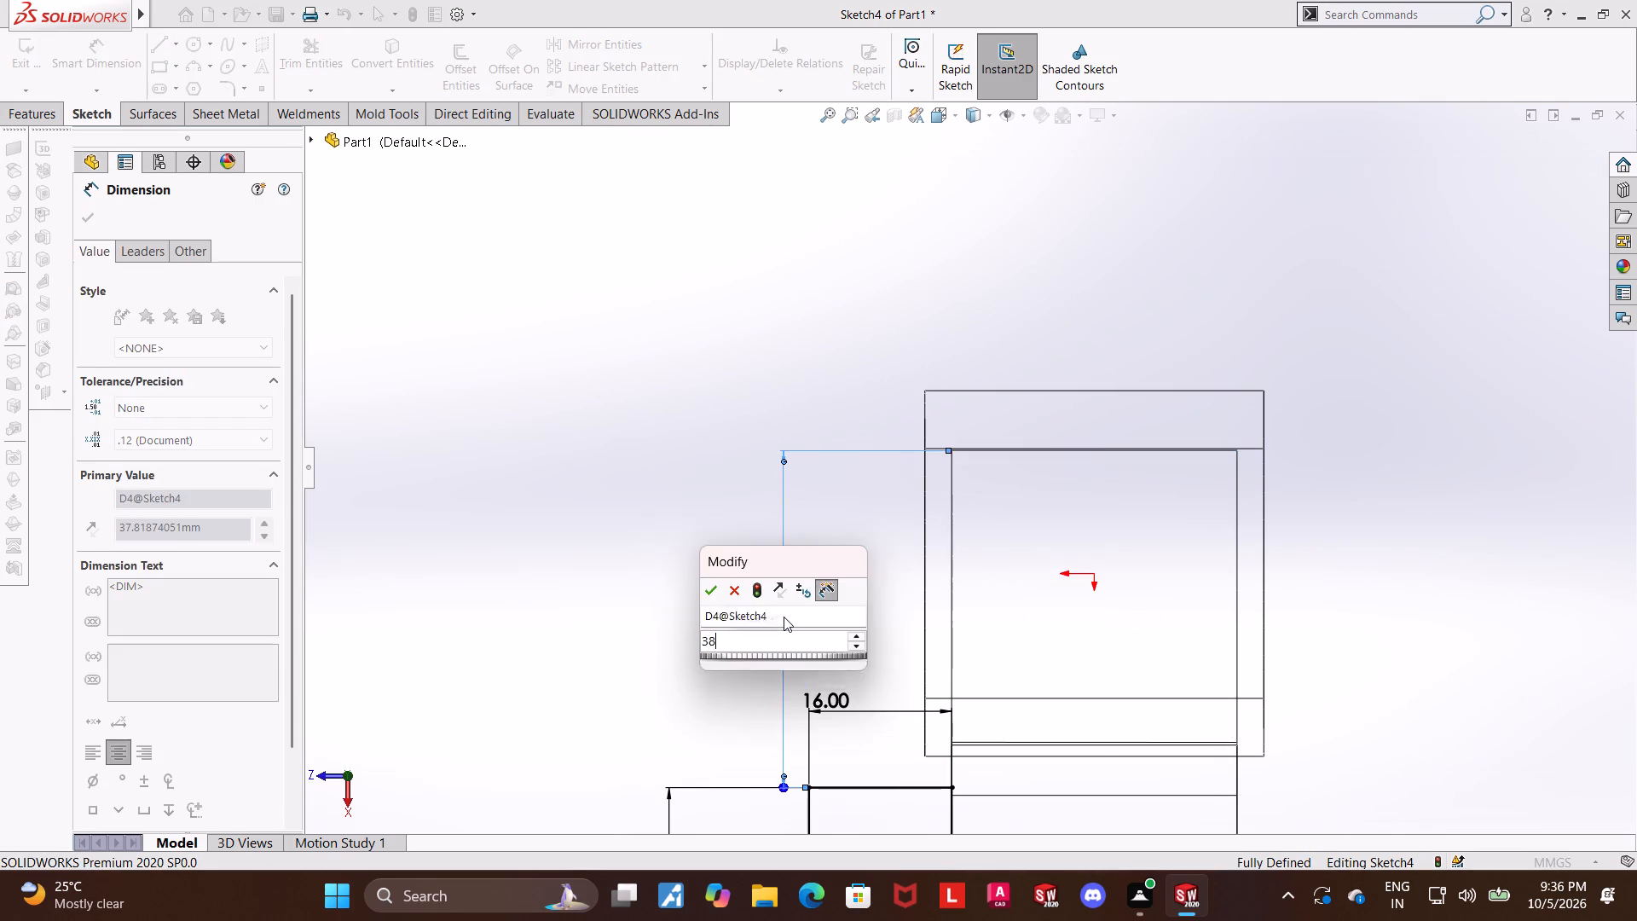
key(Escape)
scroll(778, 639, up, 1)
middle_drag(766, 649, 814, 535)
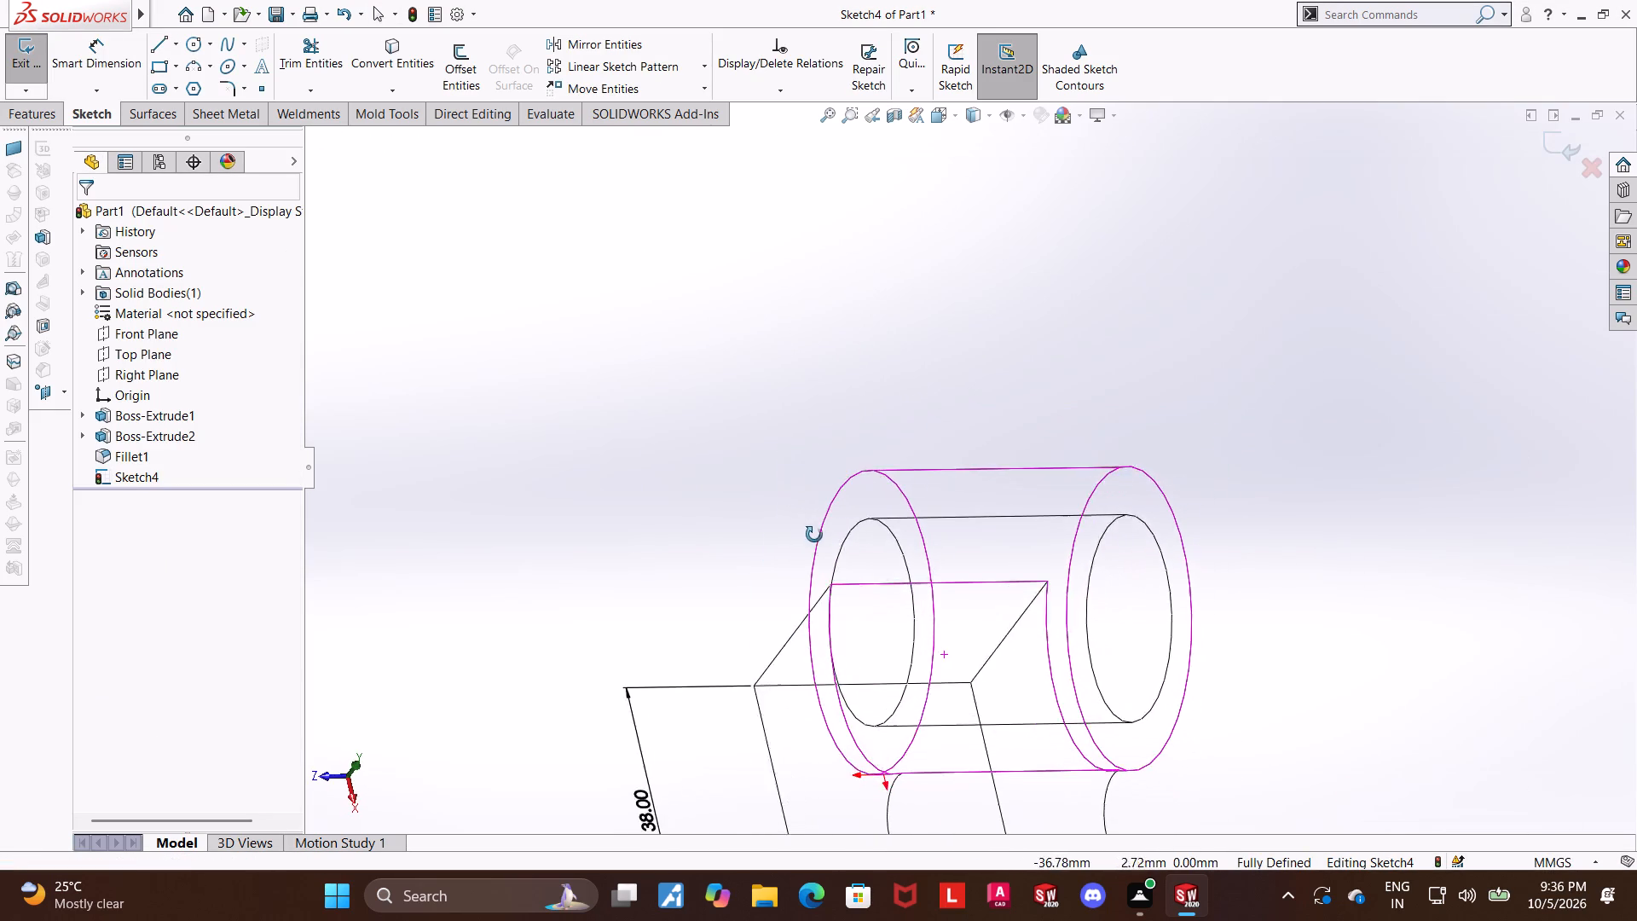
Examine the body's bottom corner beneath the ring where the 38 mm dimension's extension line starts.
middle_drag(814, 535, 827, 546)
click(736, 548)
scroll(692, 691, down, 6)
scroll(792, 547, down, 4)
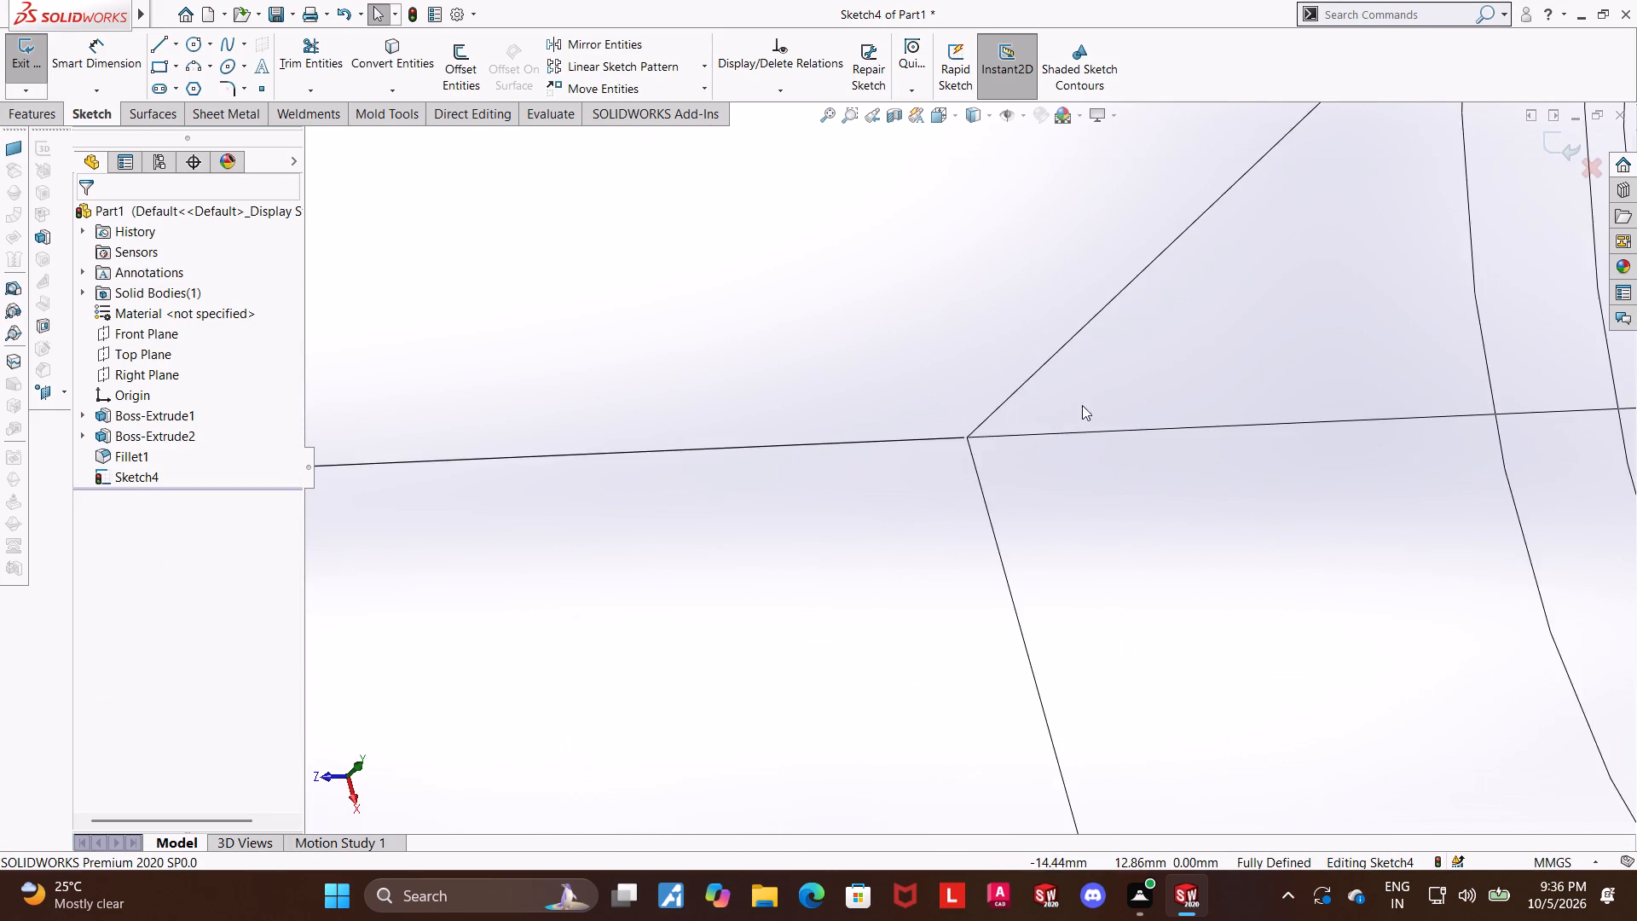
scroll(1041, 404, down, 5)
scroll(871, 505, down, 20)
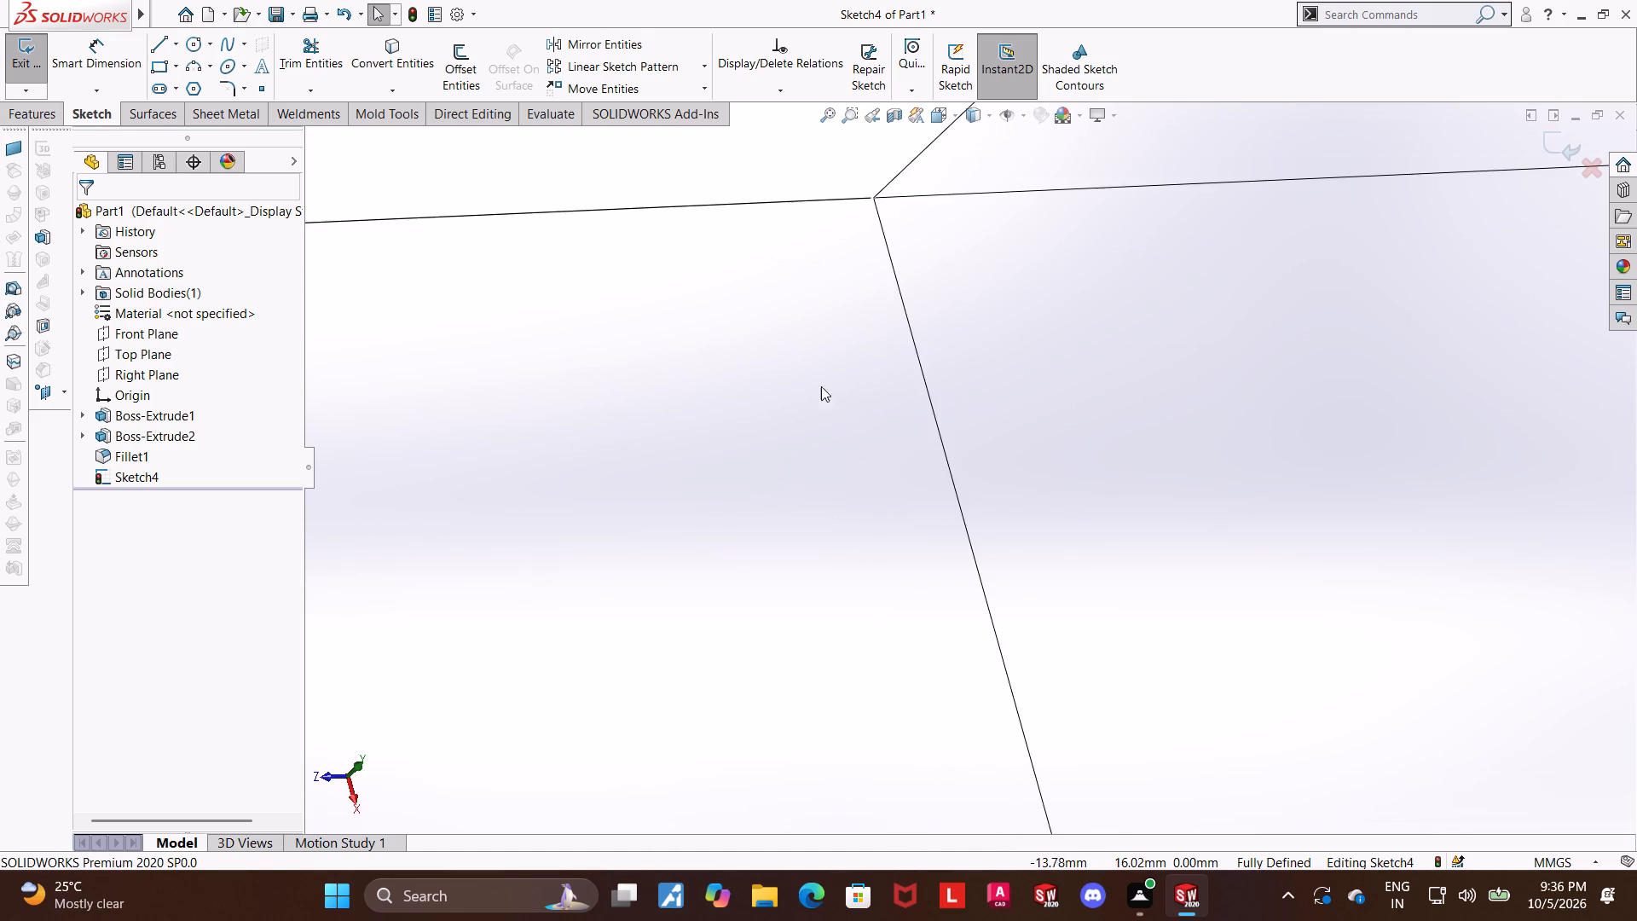
scroll(877, 217, up, 20)
scroll(877, 217, up, 17)
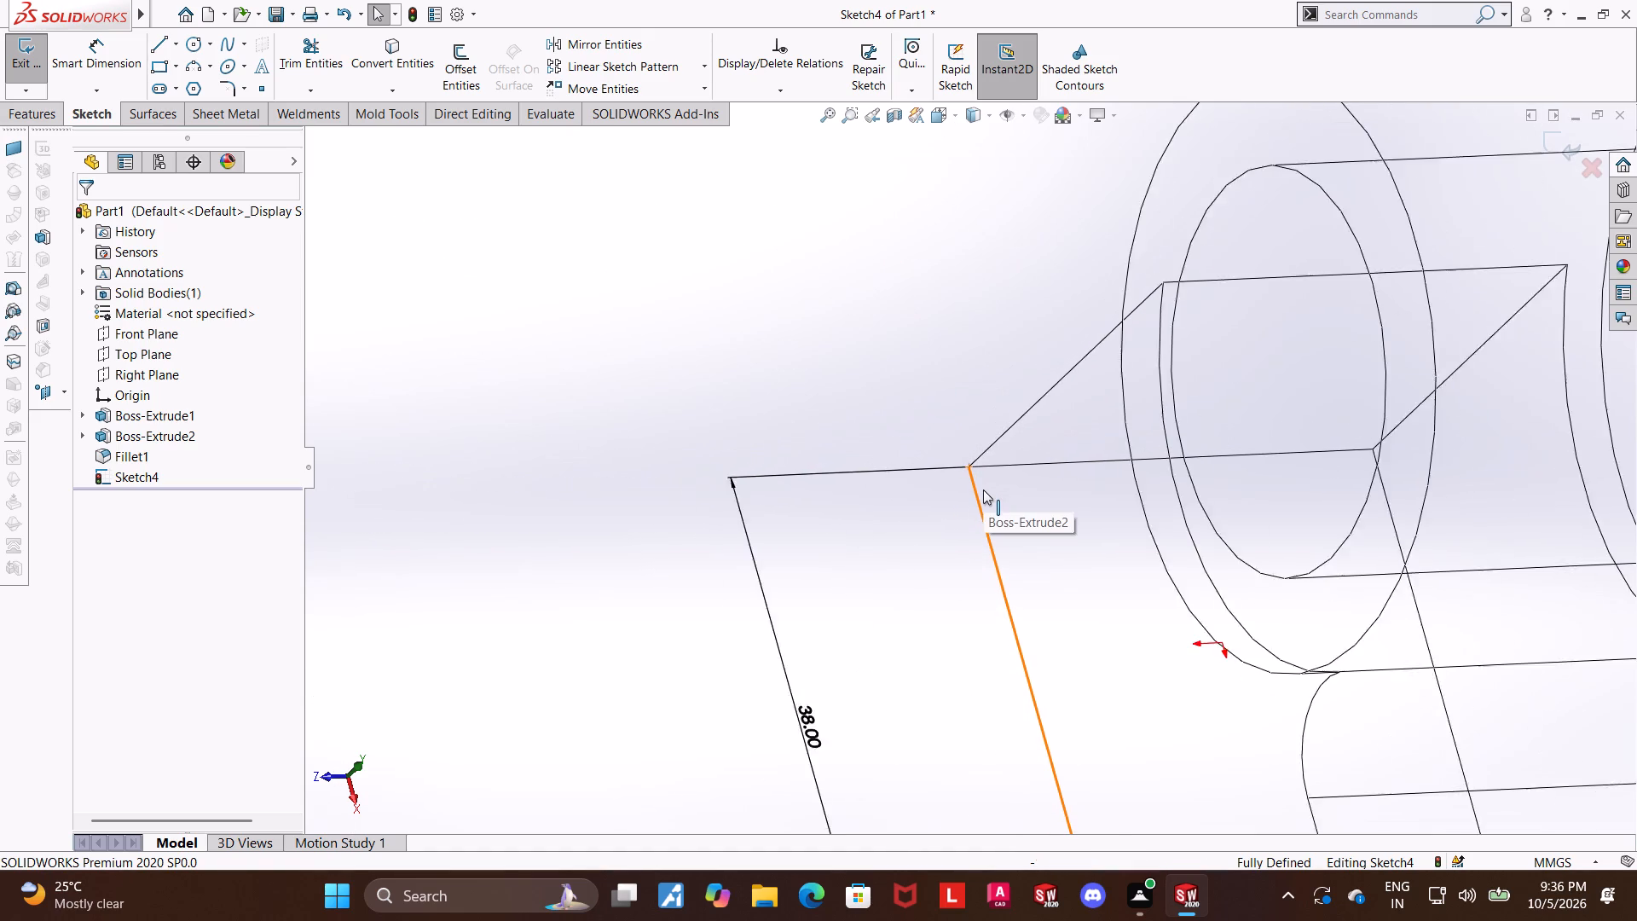
scroll(983, 489, up, 13)
scroll(1006, 564, down, 4)
key(Escape)
Switch the model display back to shaded with edges and show the part in isometric view.
click(983, 115)
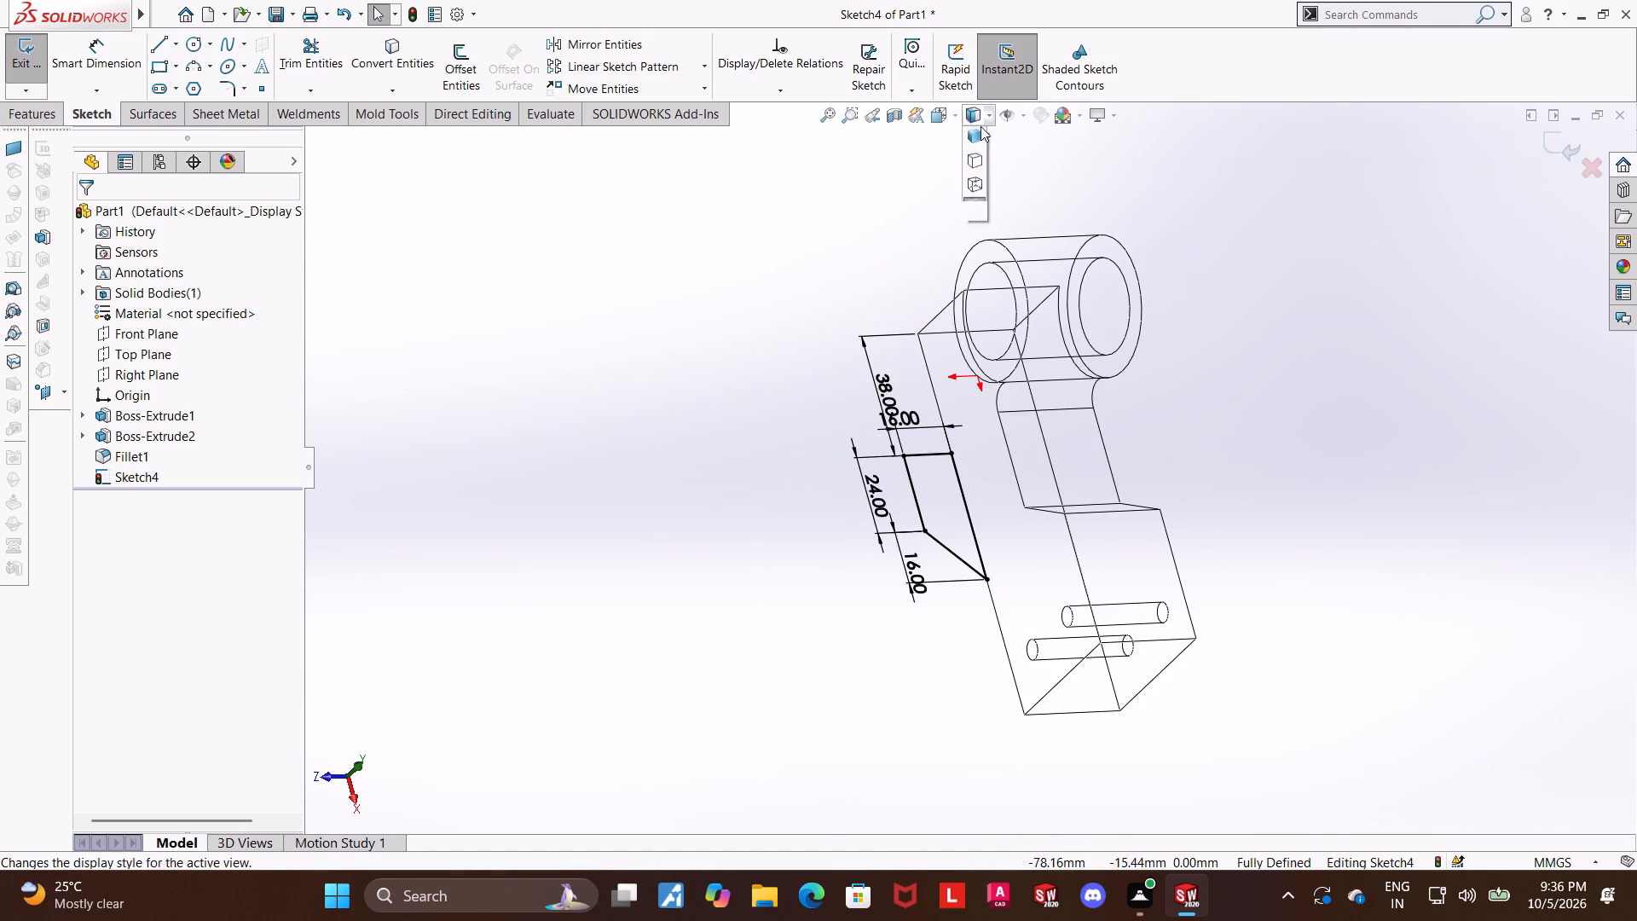
click(977, 141)
click(951, 111)
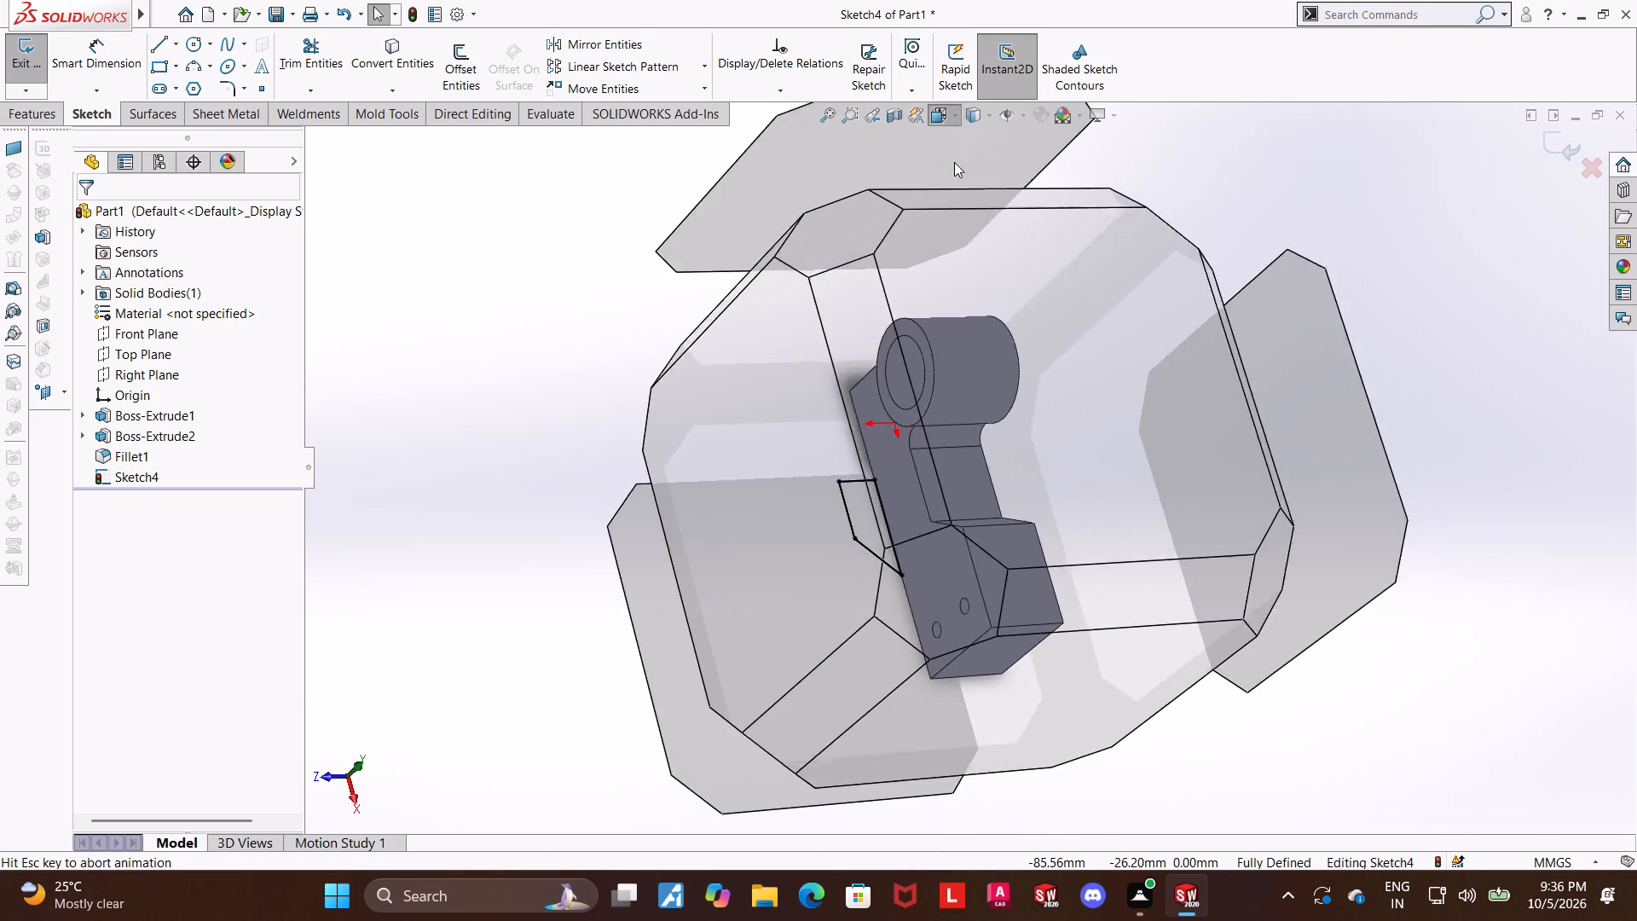
click(753, 640)
scroll(1138, 333, down, 2)
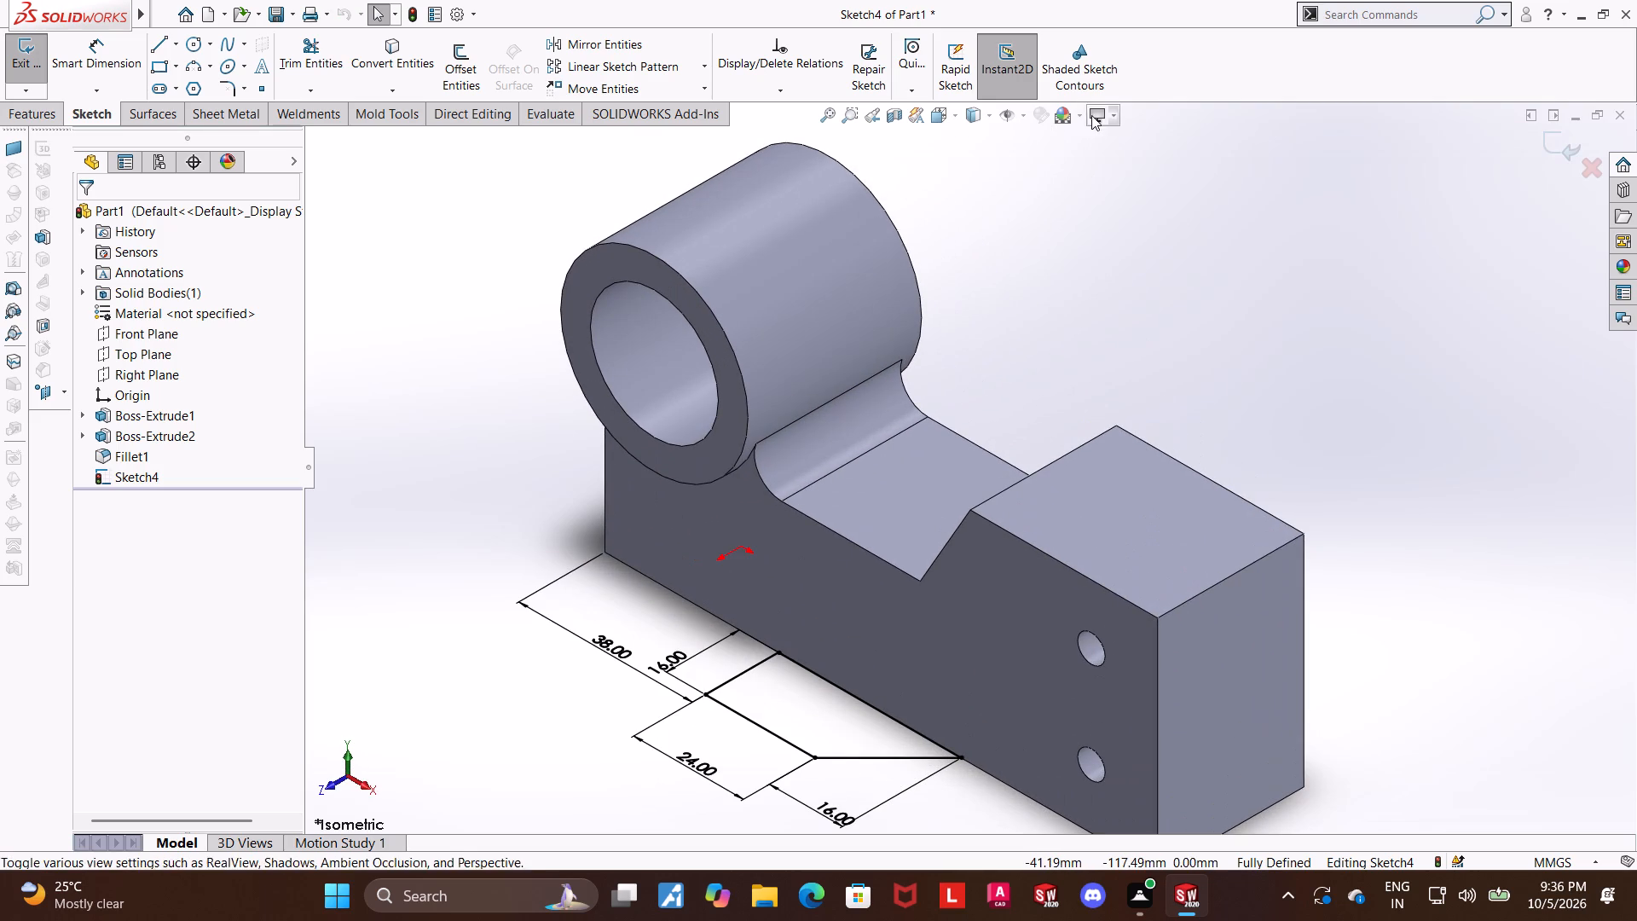
click(1114, 119)
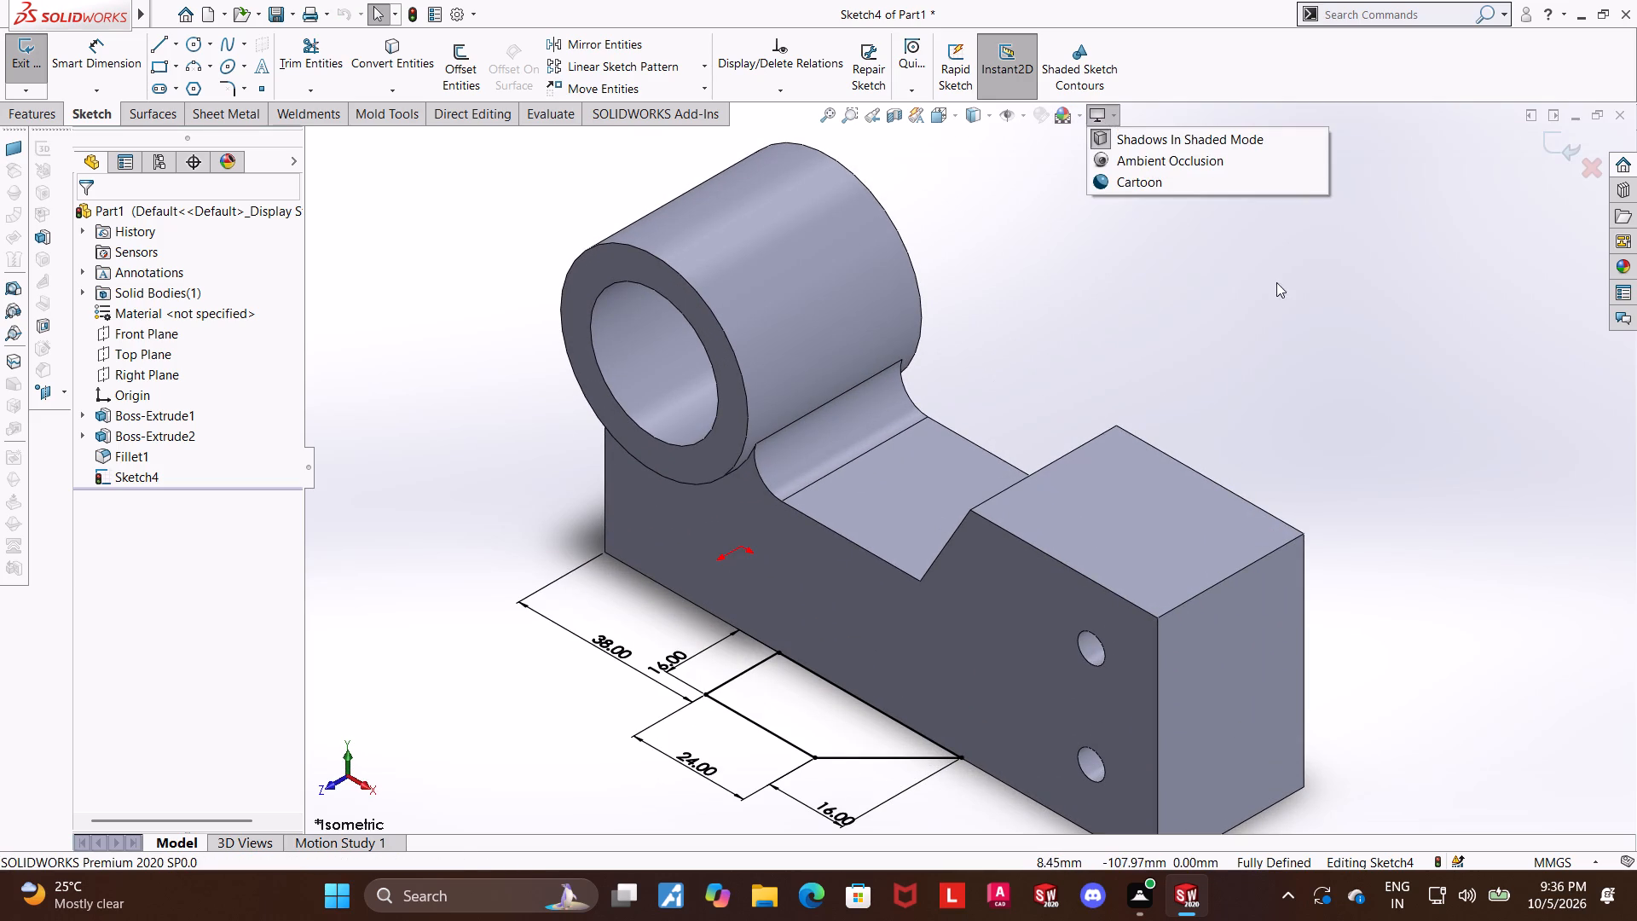
click(1275, 266)
scroll(1218, 455, up, 2)
scroll(925, 509, down, 1)
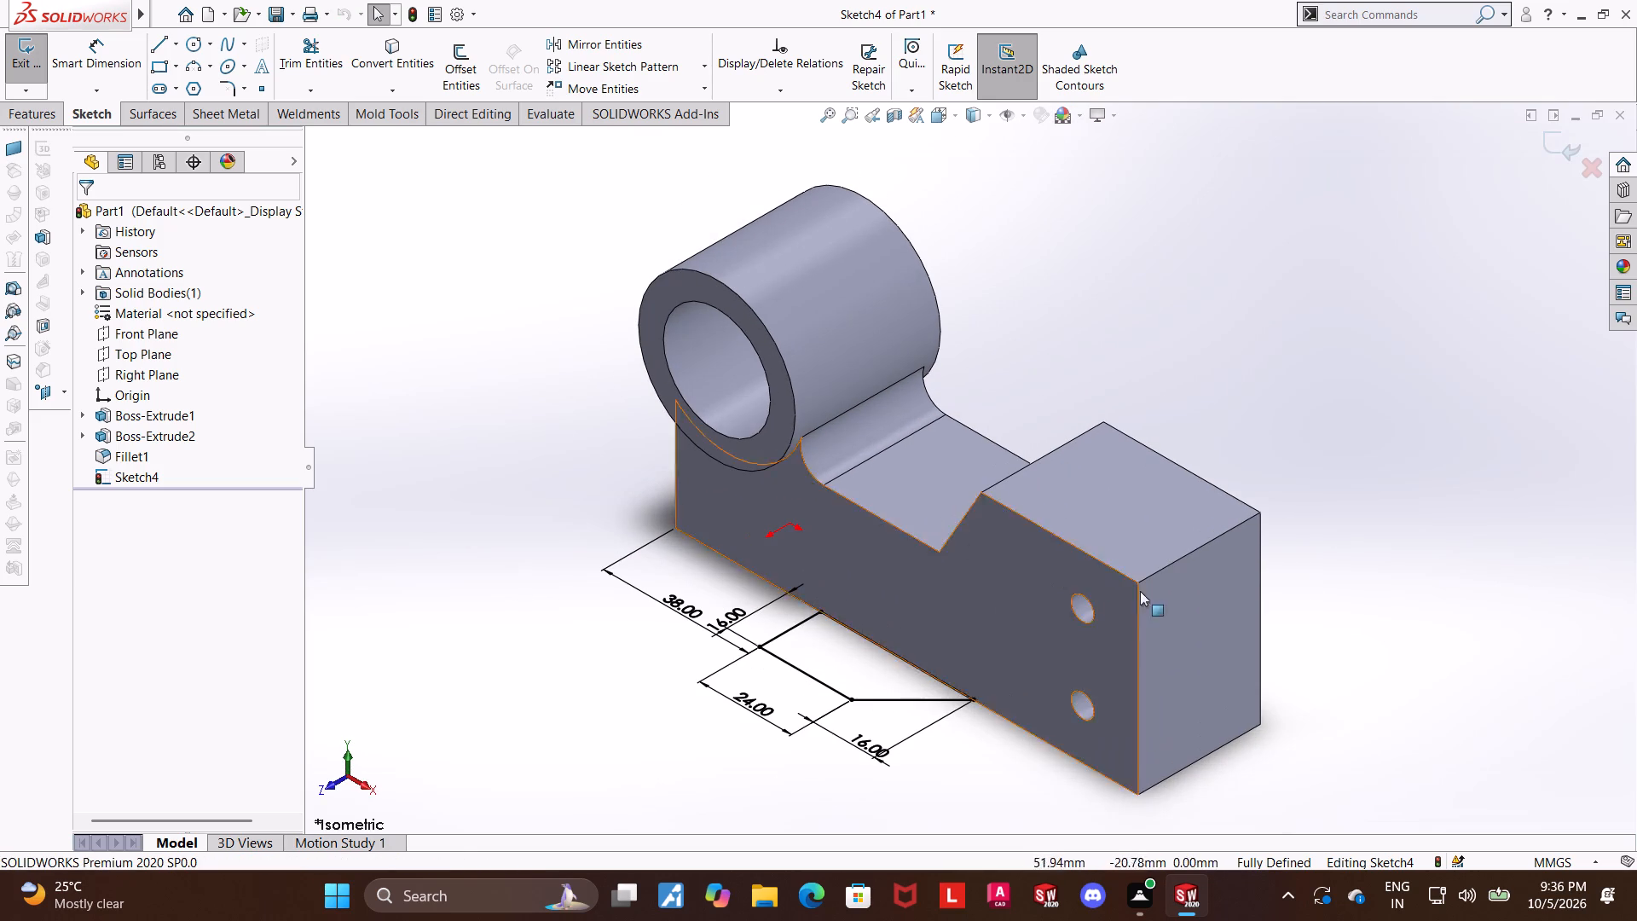
click(1497, 565)
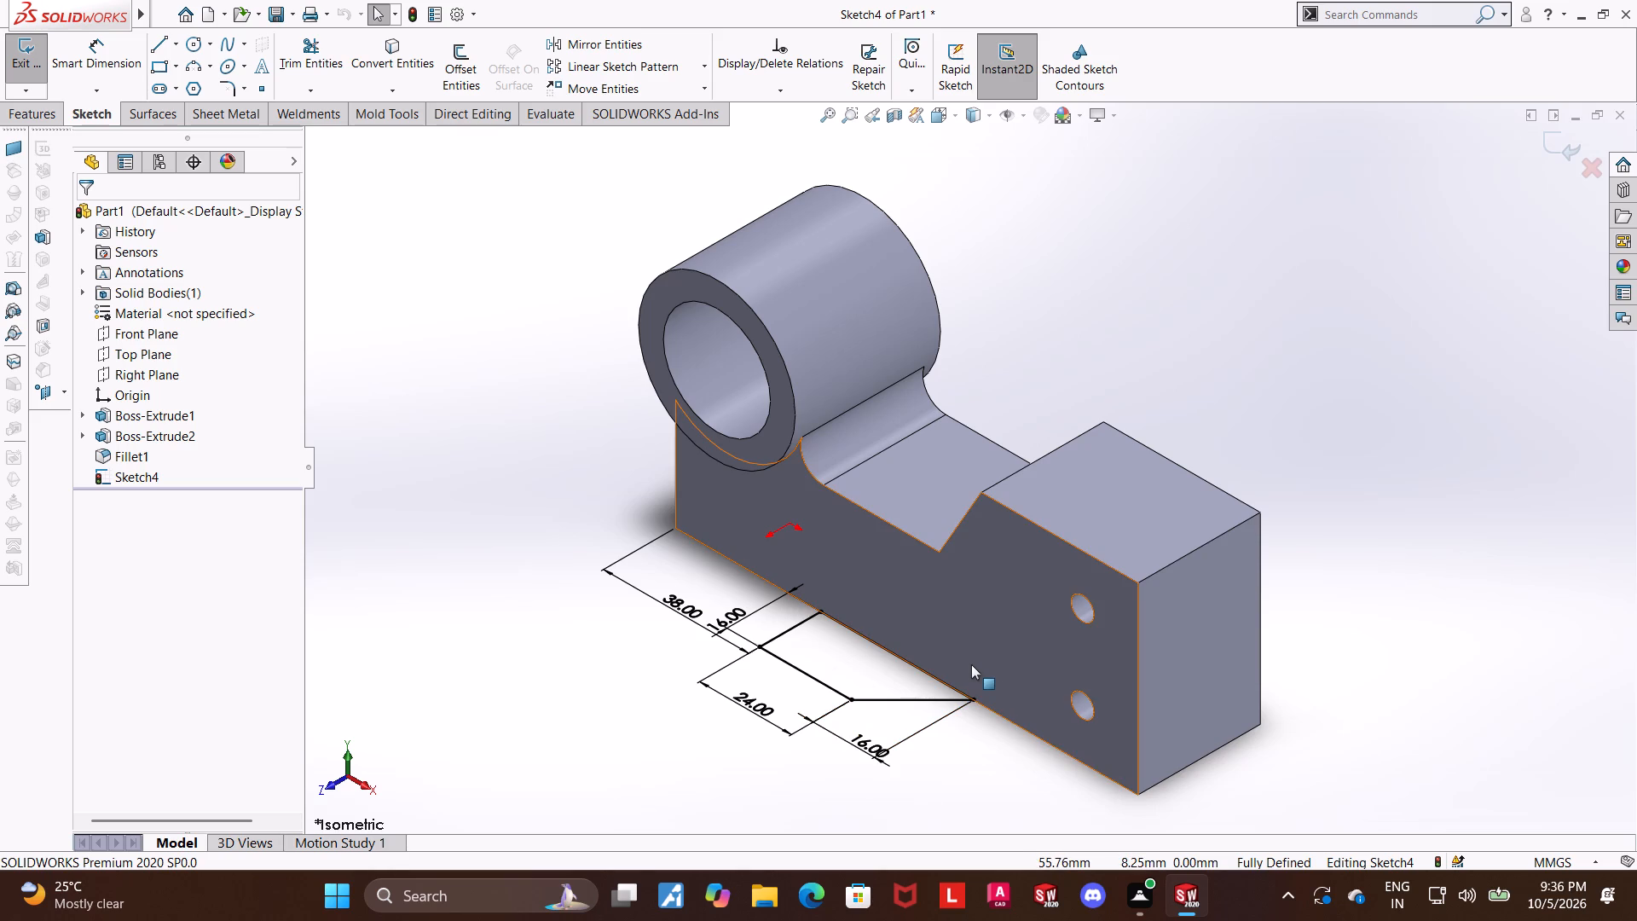
Extrude the lug profile 16 mm blind with the direction reversed, upward along the body's side, merging it with the body.
click(1570, 130)
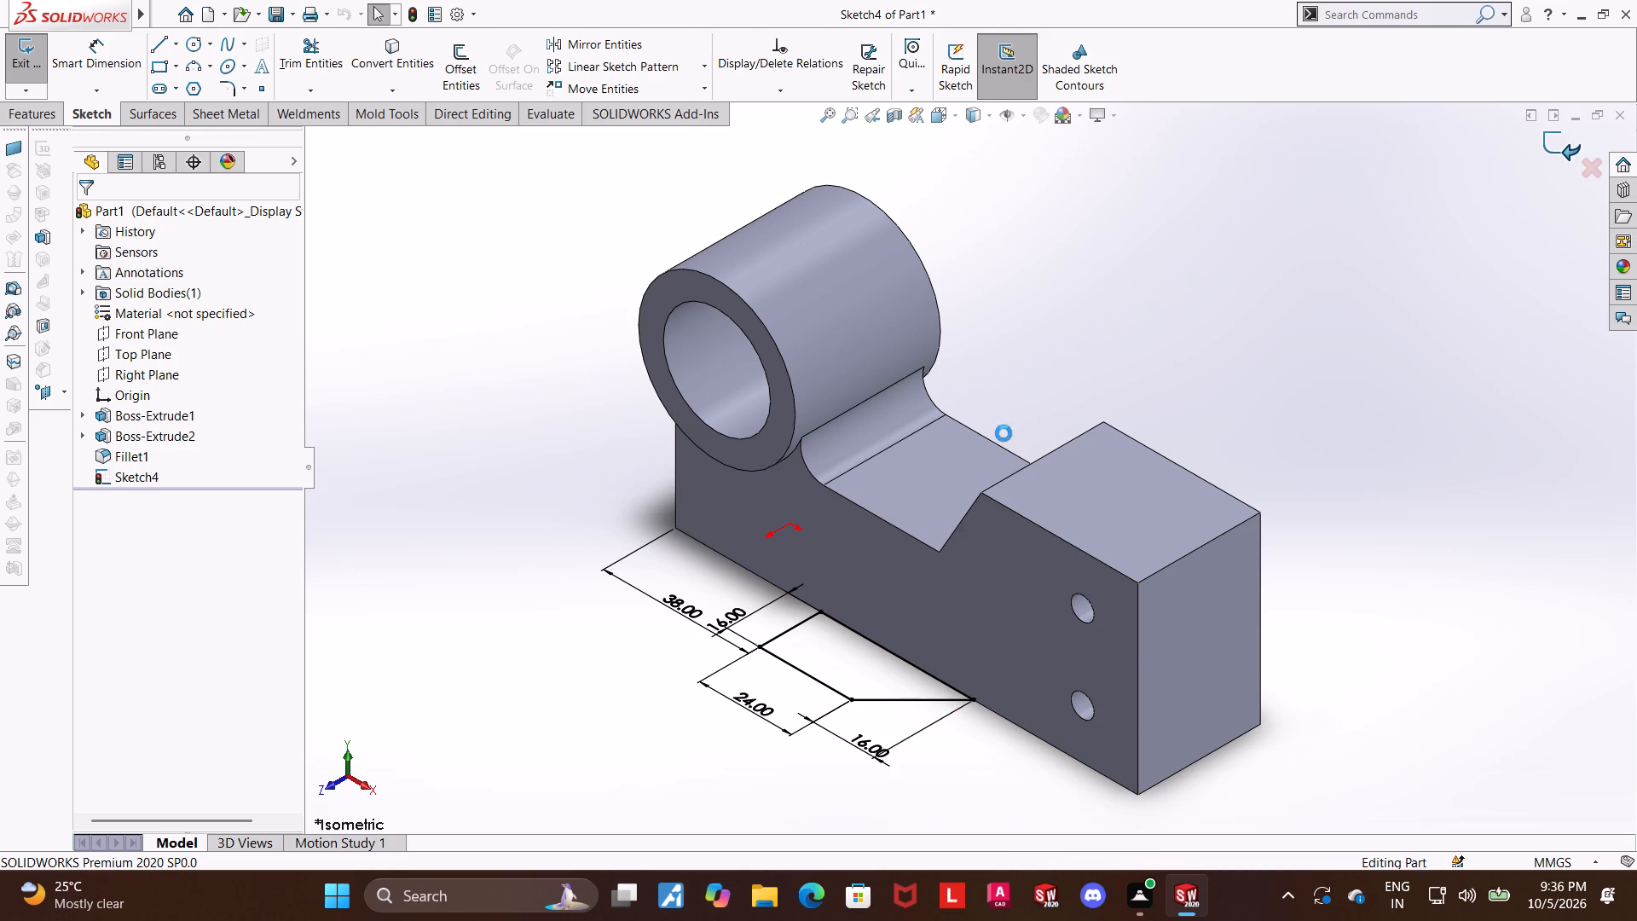
click(33, 56)
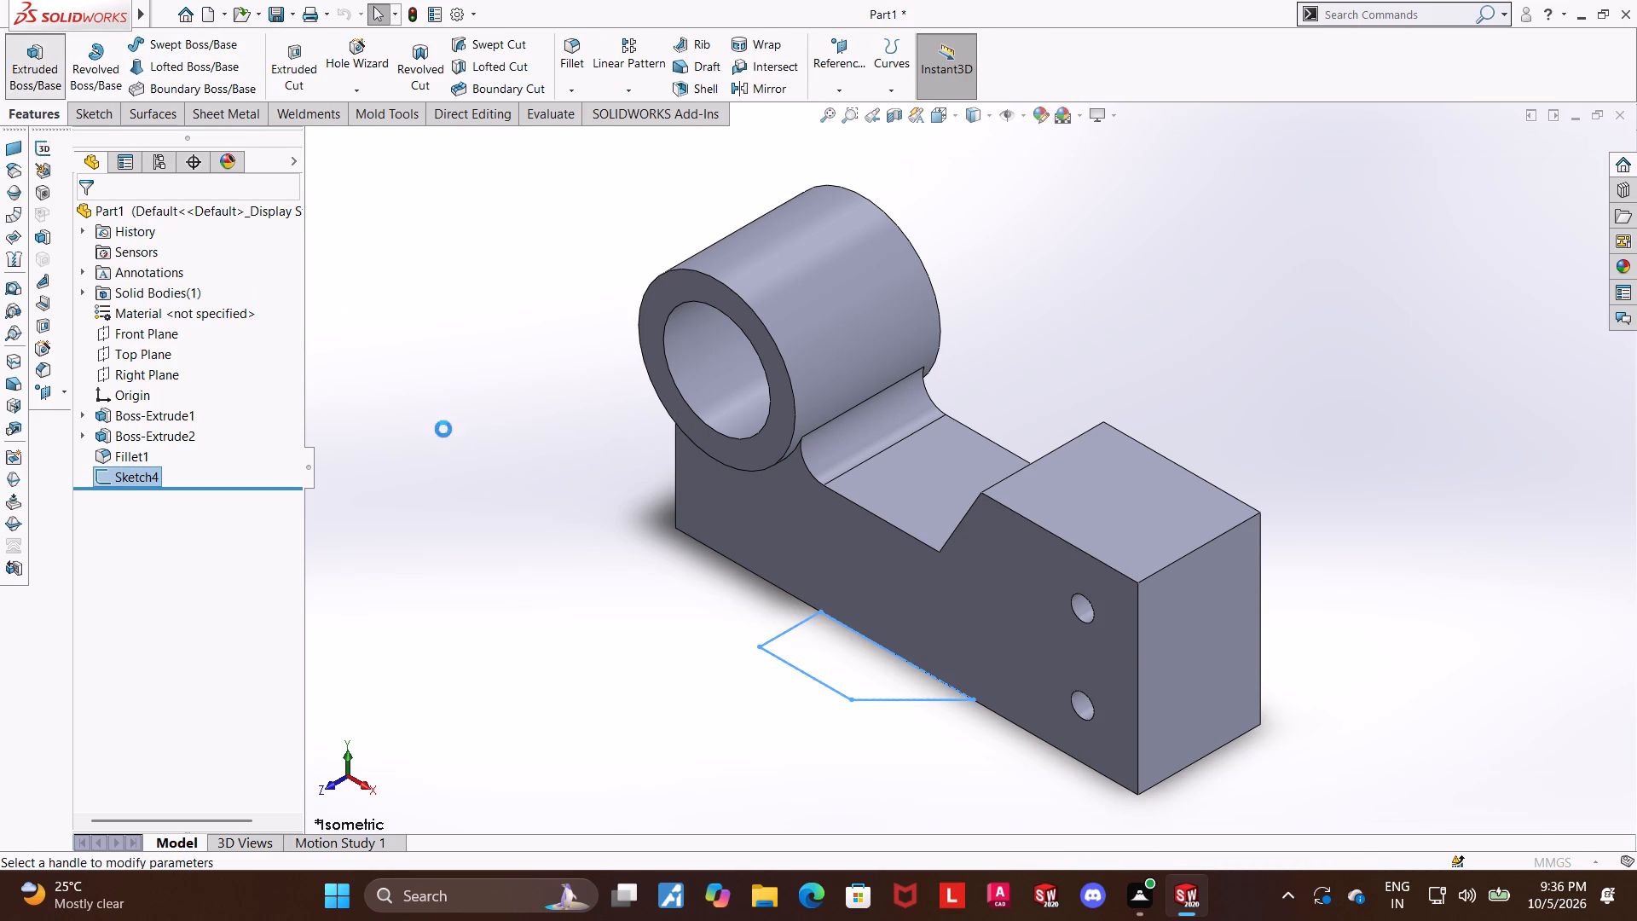
click(89, 343)
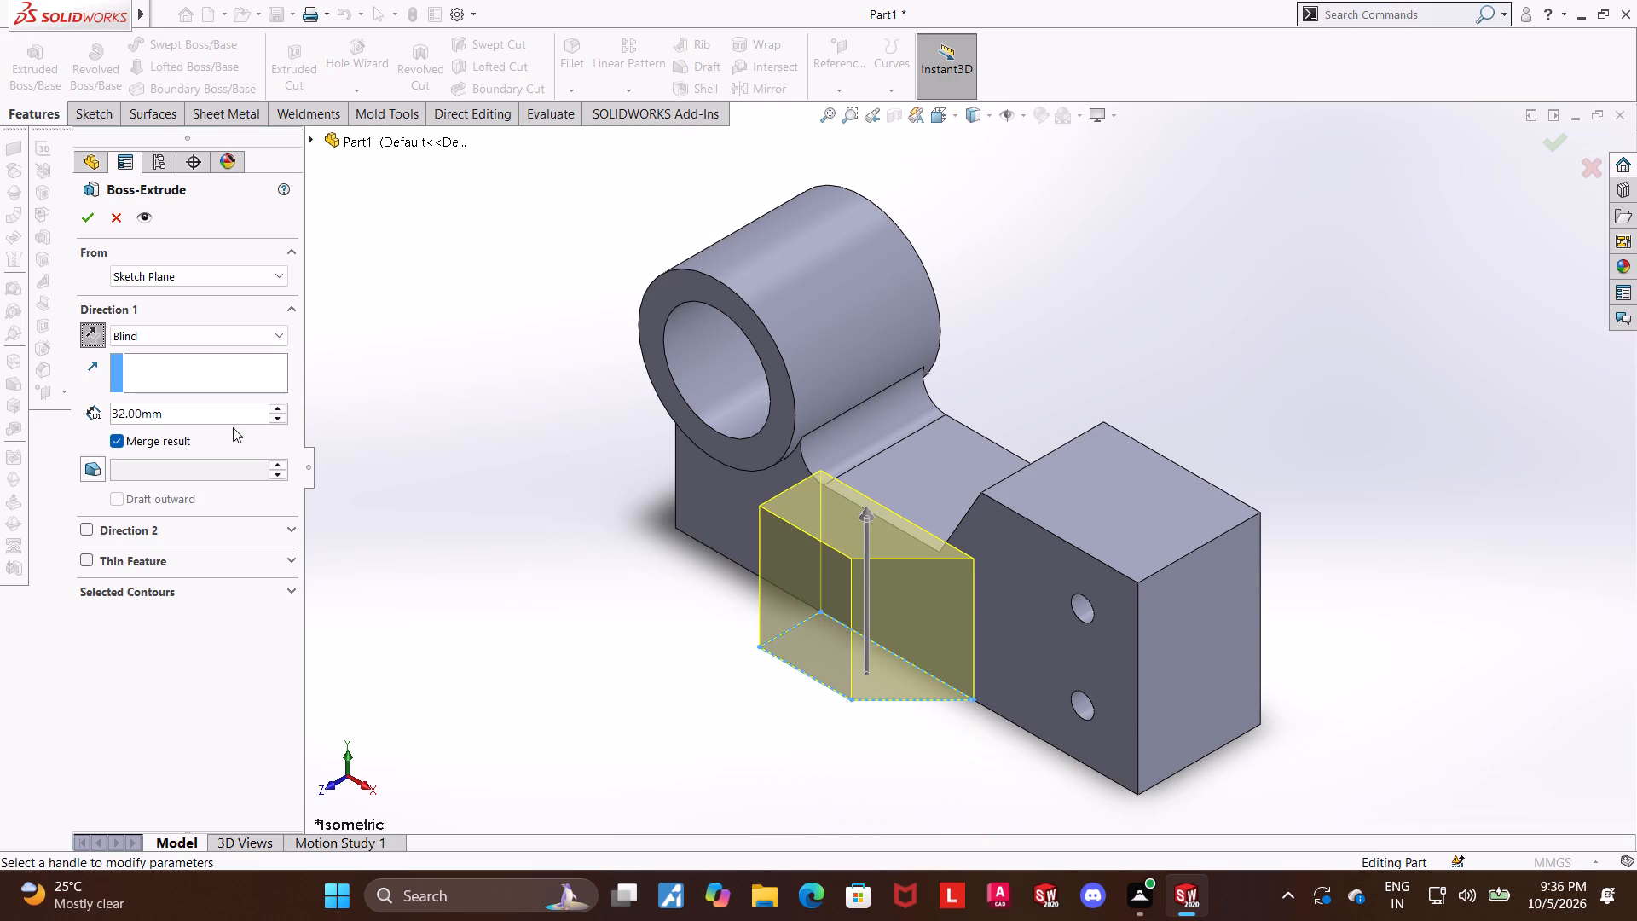
click(223, 413)
drag(223, 413, 118, 413)
drag(194, 415, 0, 429)
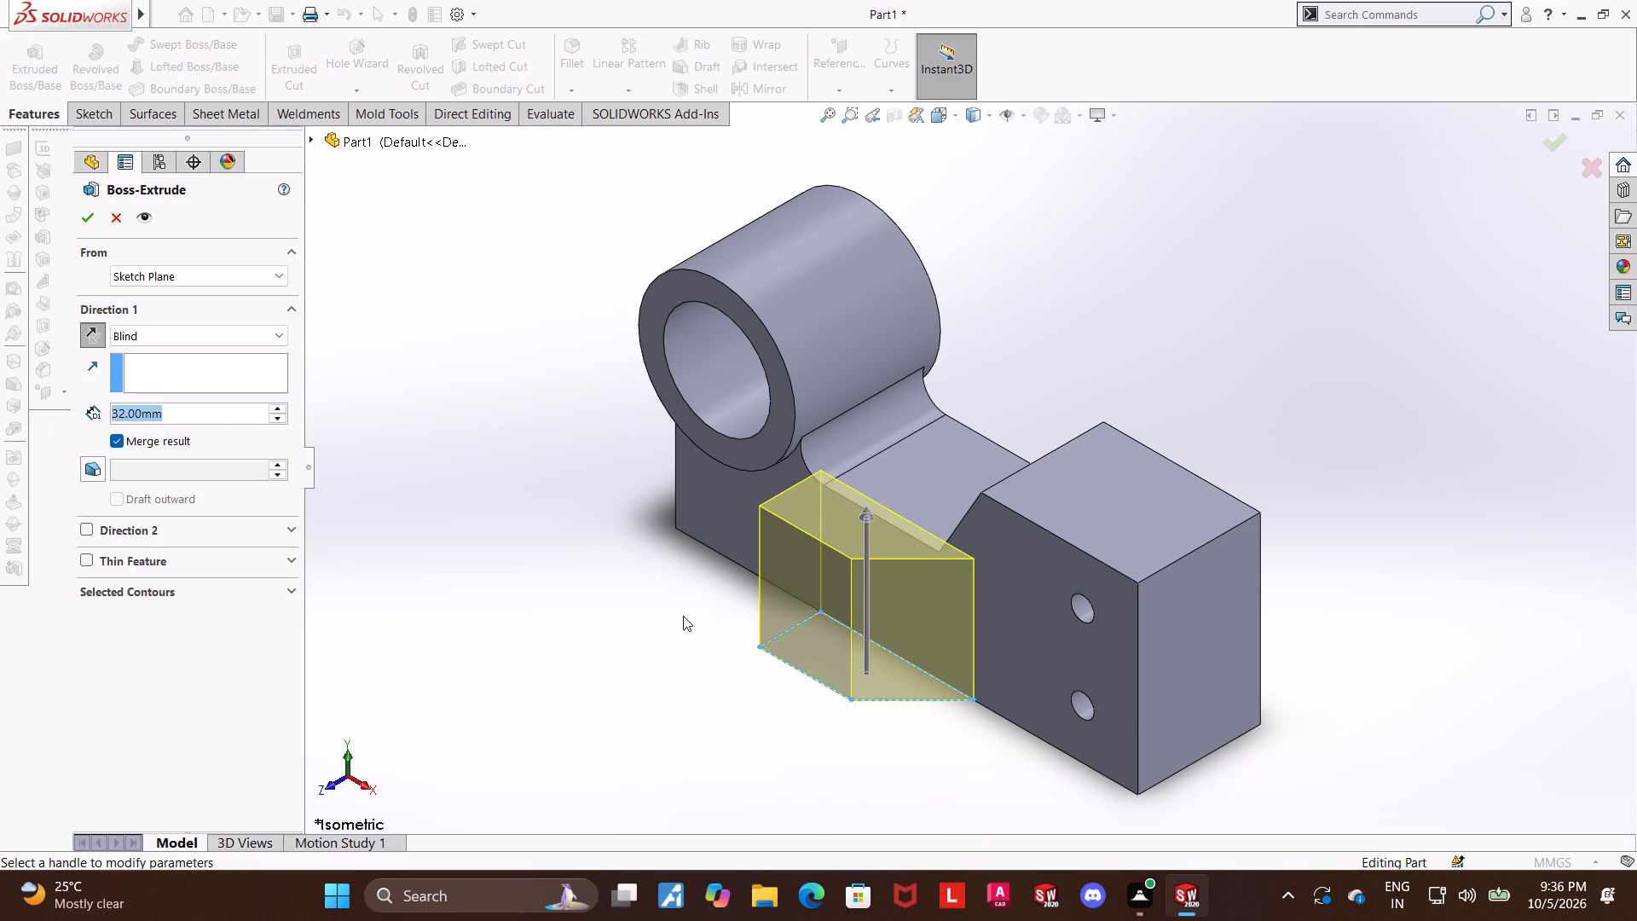
text(16)
key(Return)
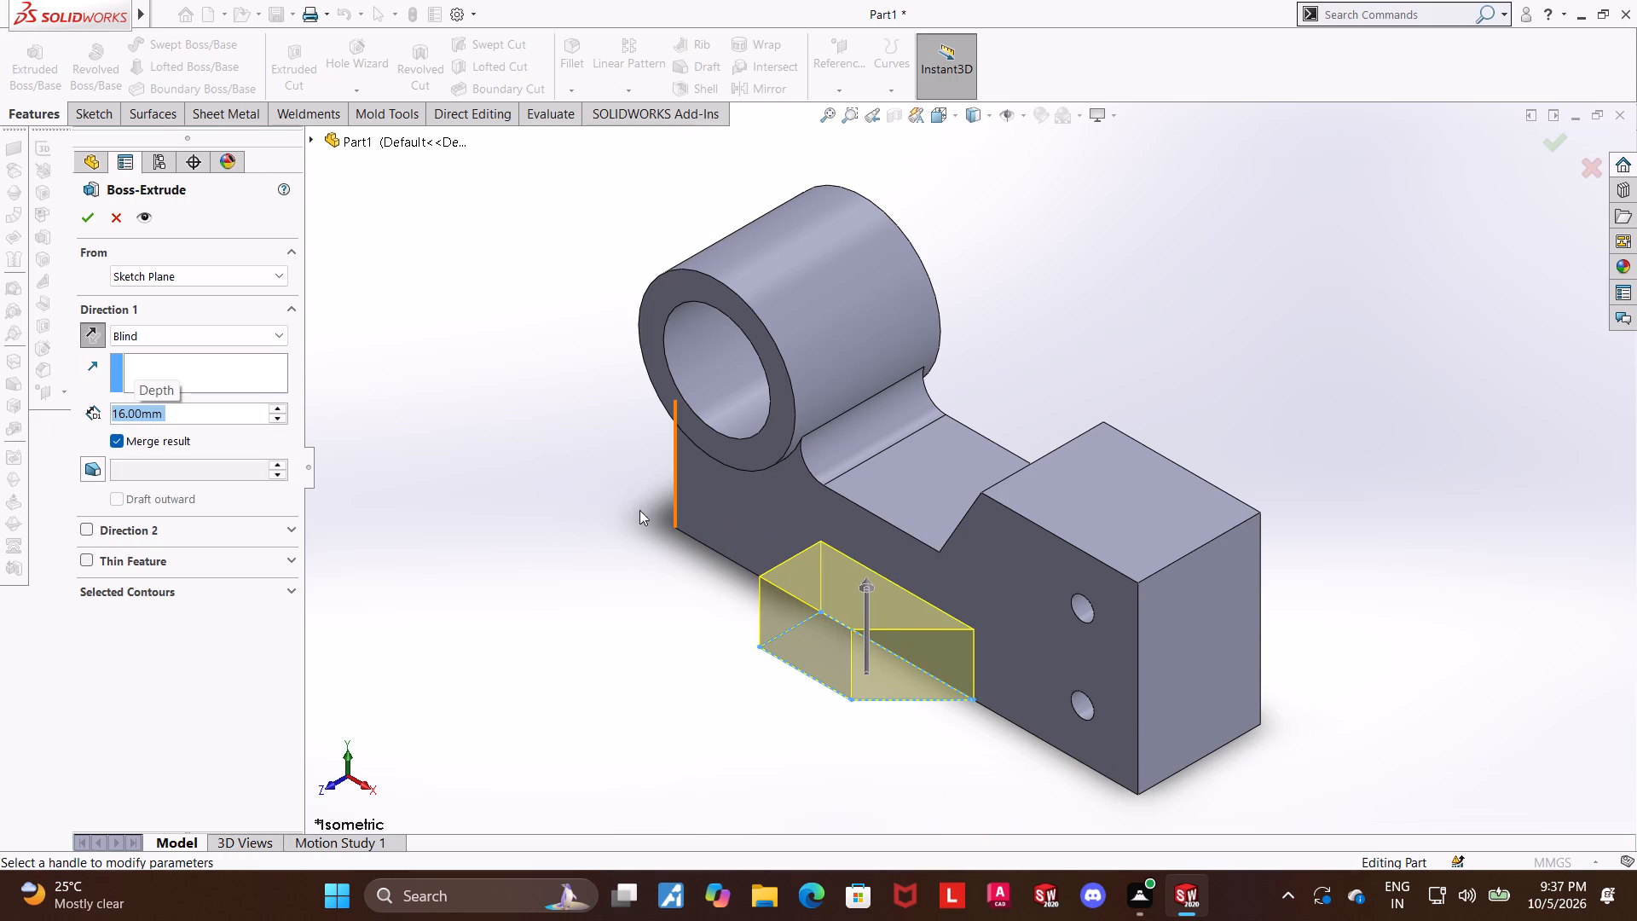
click(79, 221)
click(628, 648)
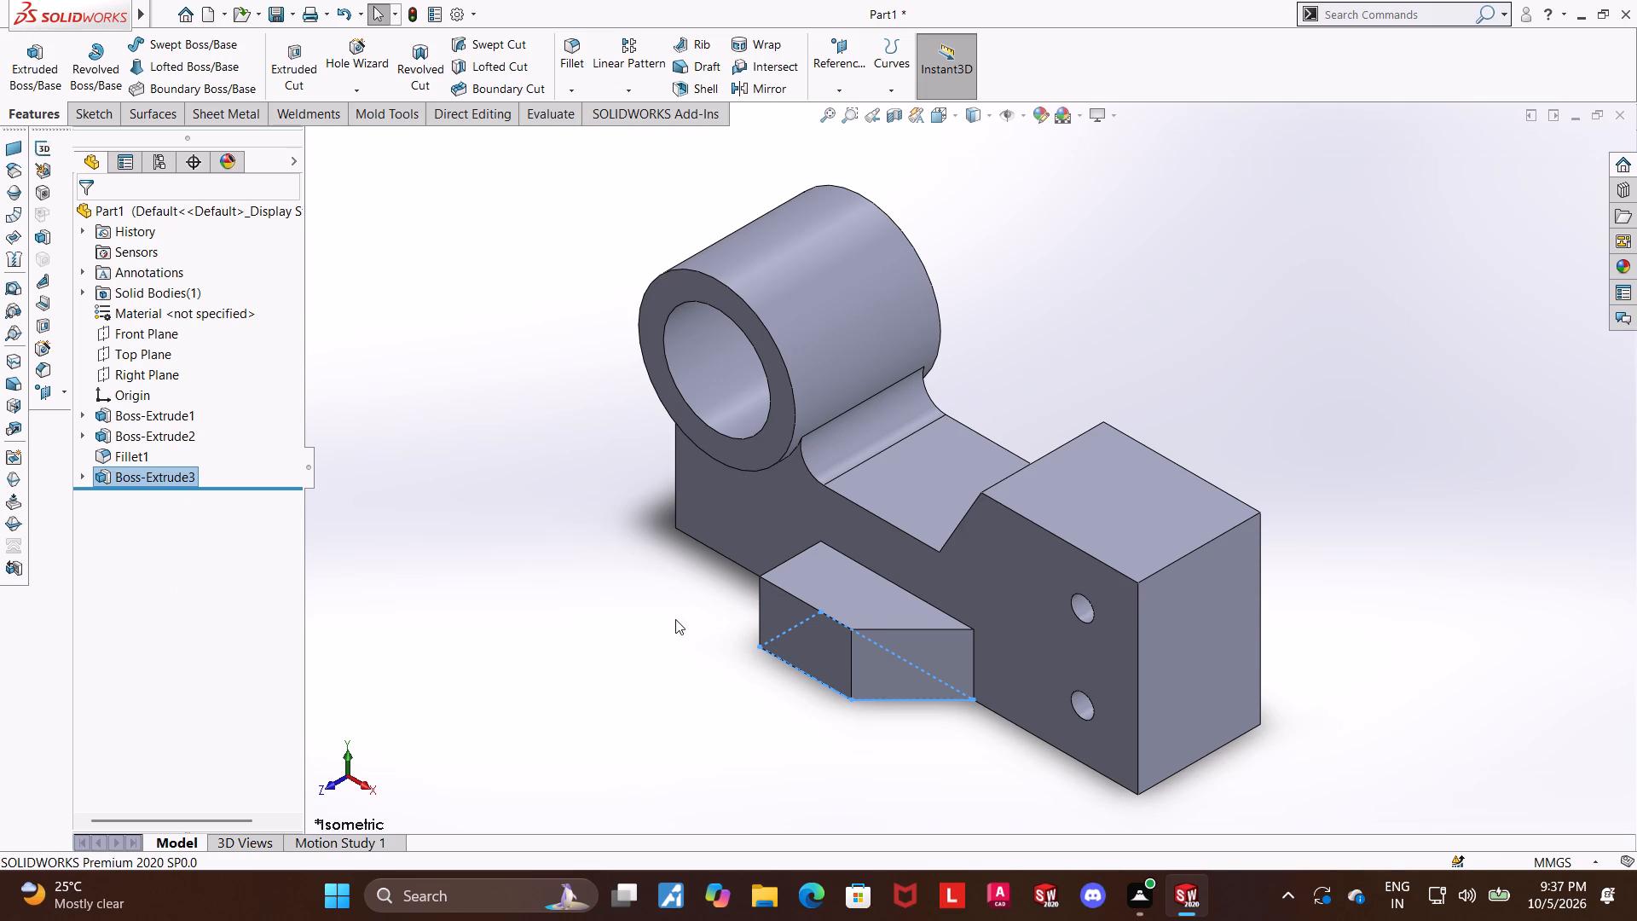
Reopen the lug's sketch and draw a horizontal centerline about 124 mm long from the origin past the body's two-hole end.
click(76, 478)
click(79, 478)
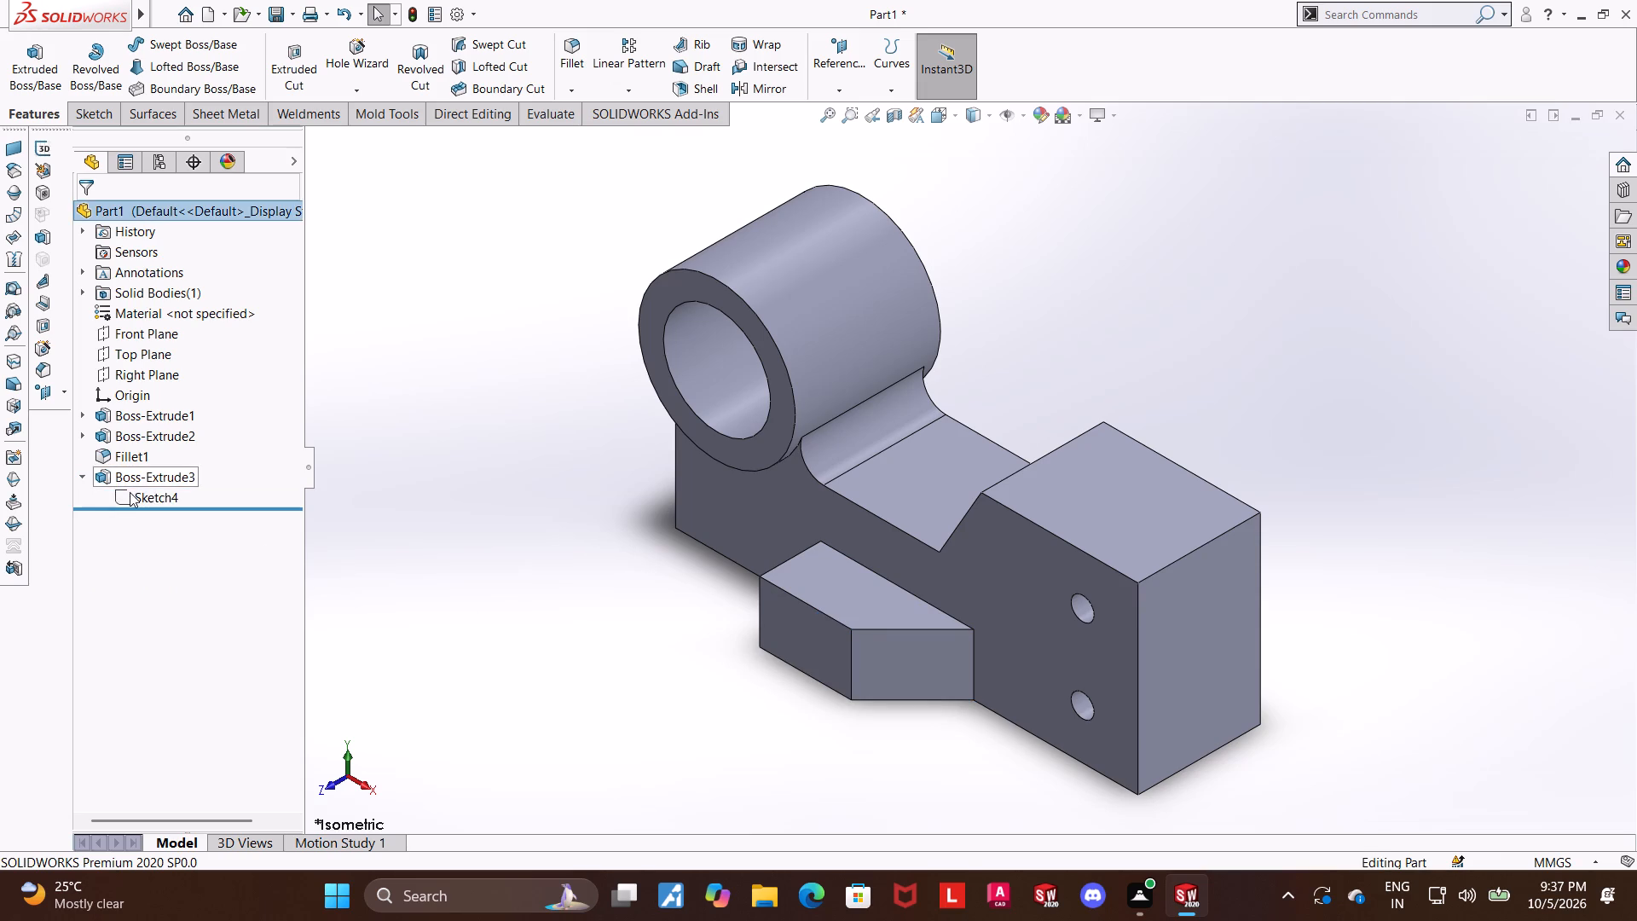
click(132, 494)
click(141, 443)
click(142, 493)
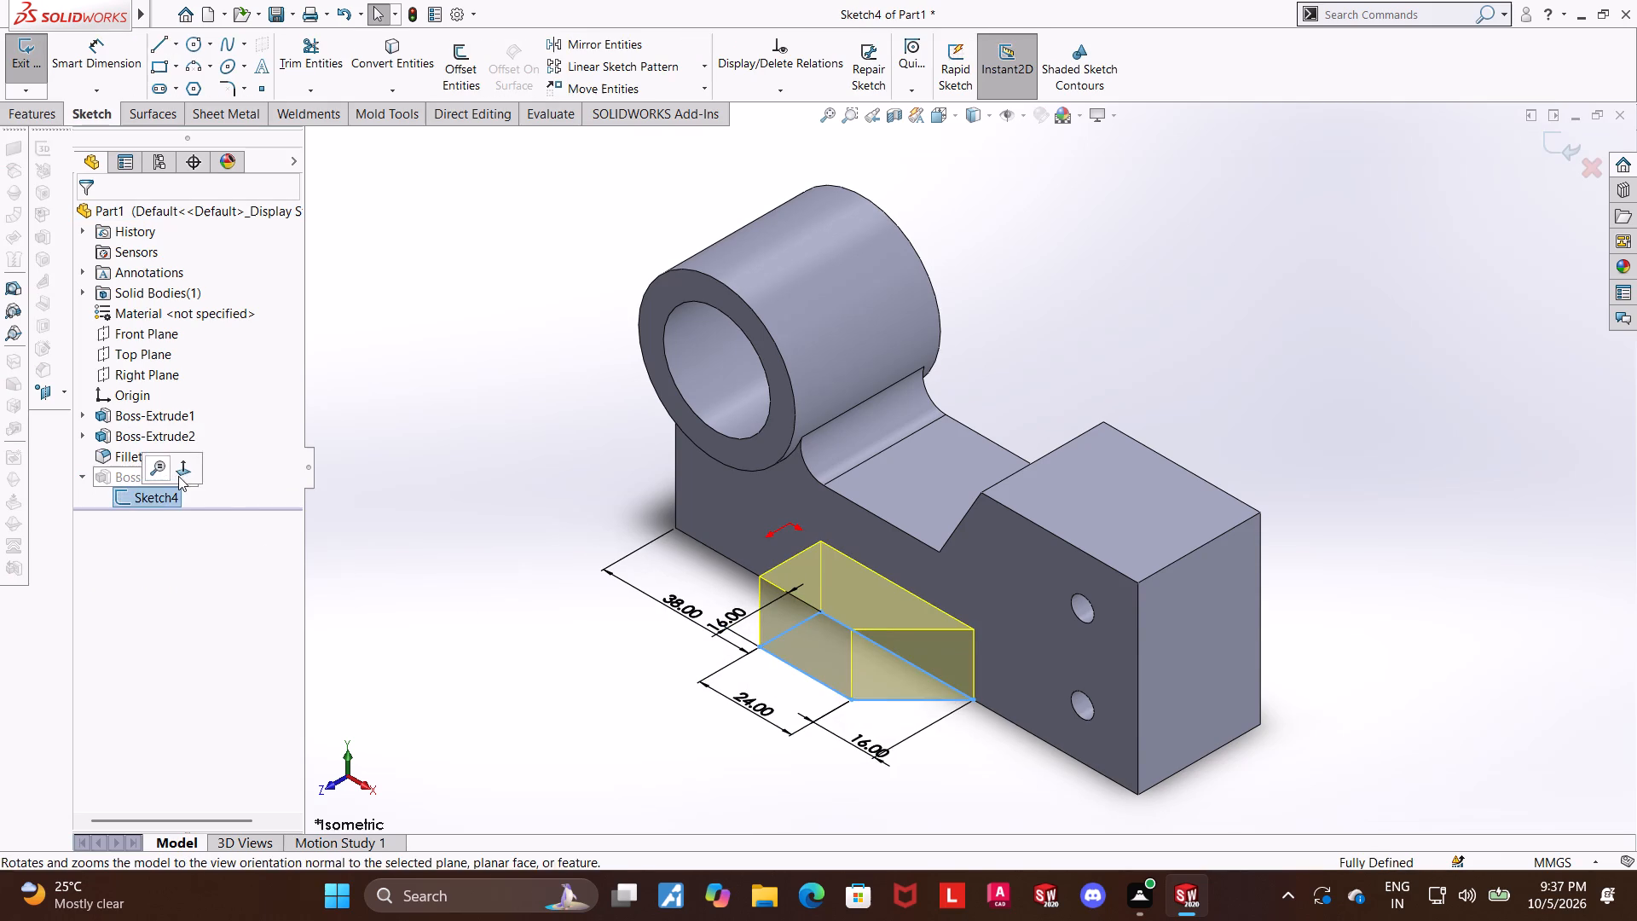
click(178, 476)
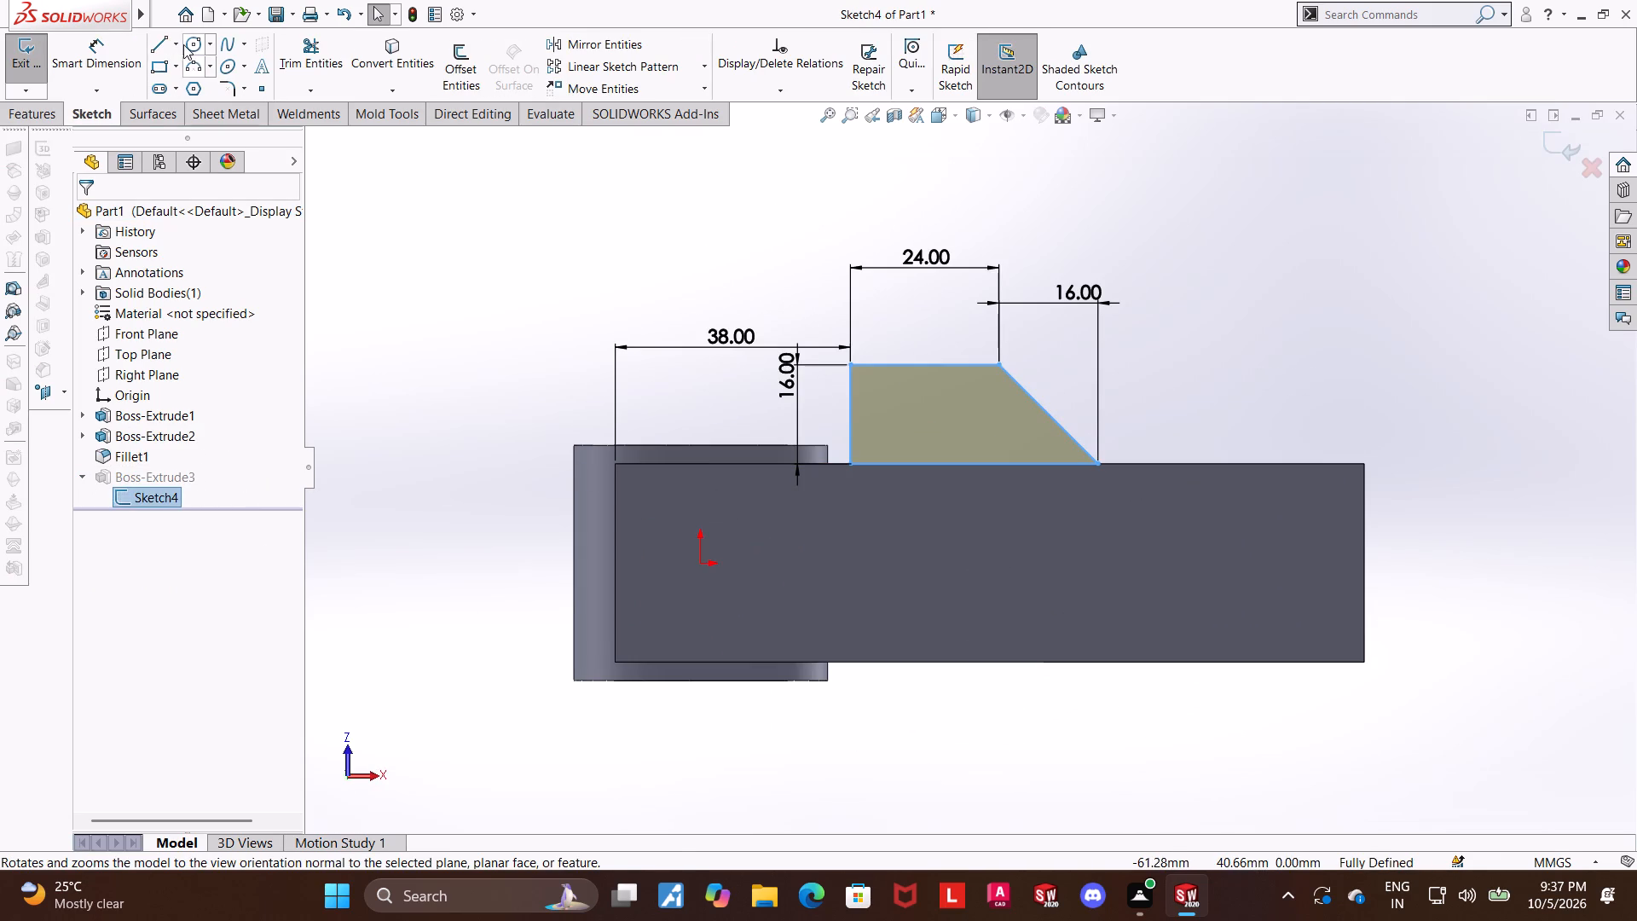
click(179, 43)
click(180, 83)
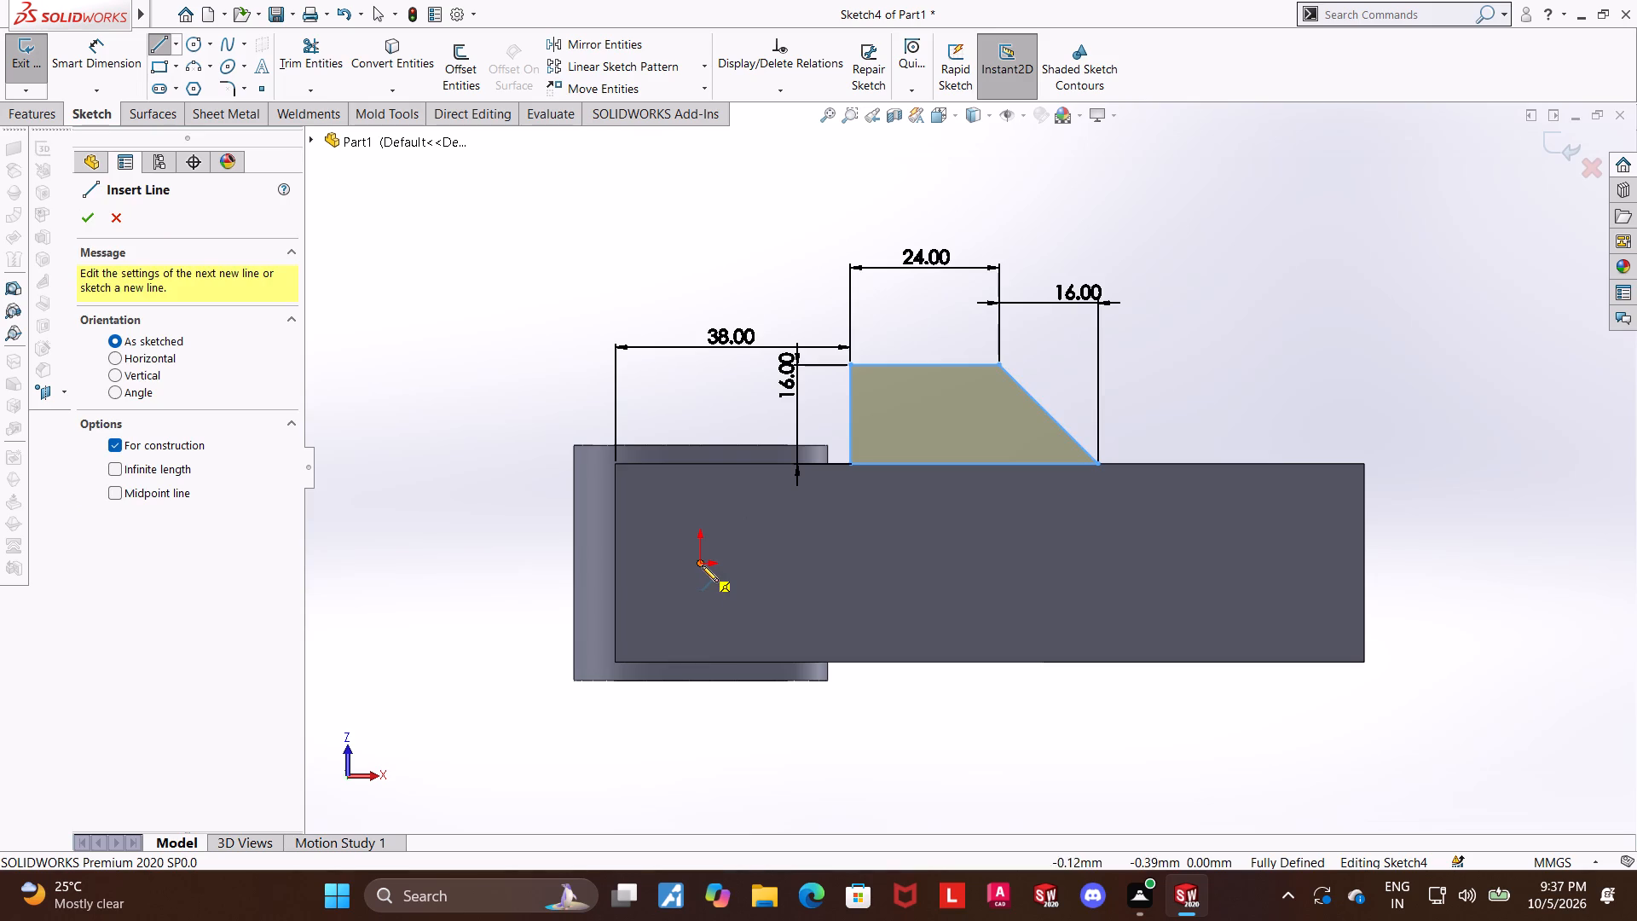
click(702, 565)
click(1466, 565)
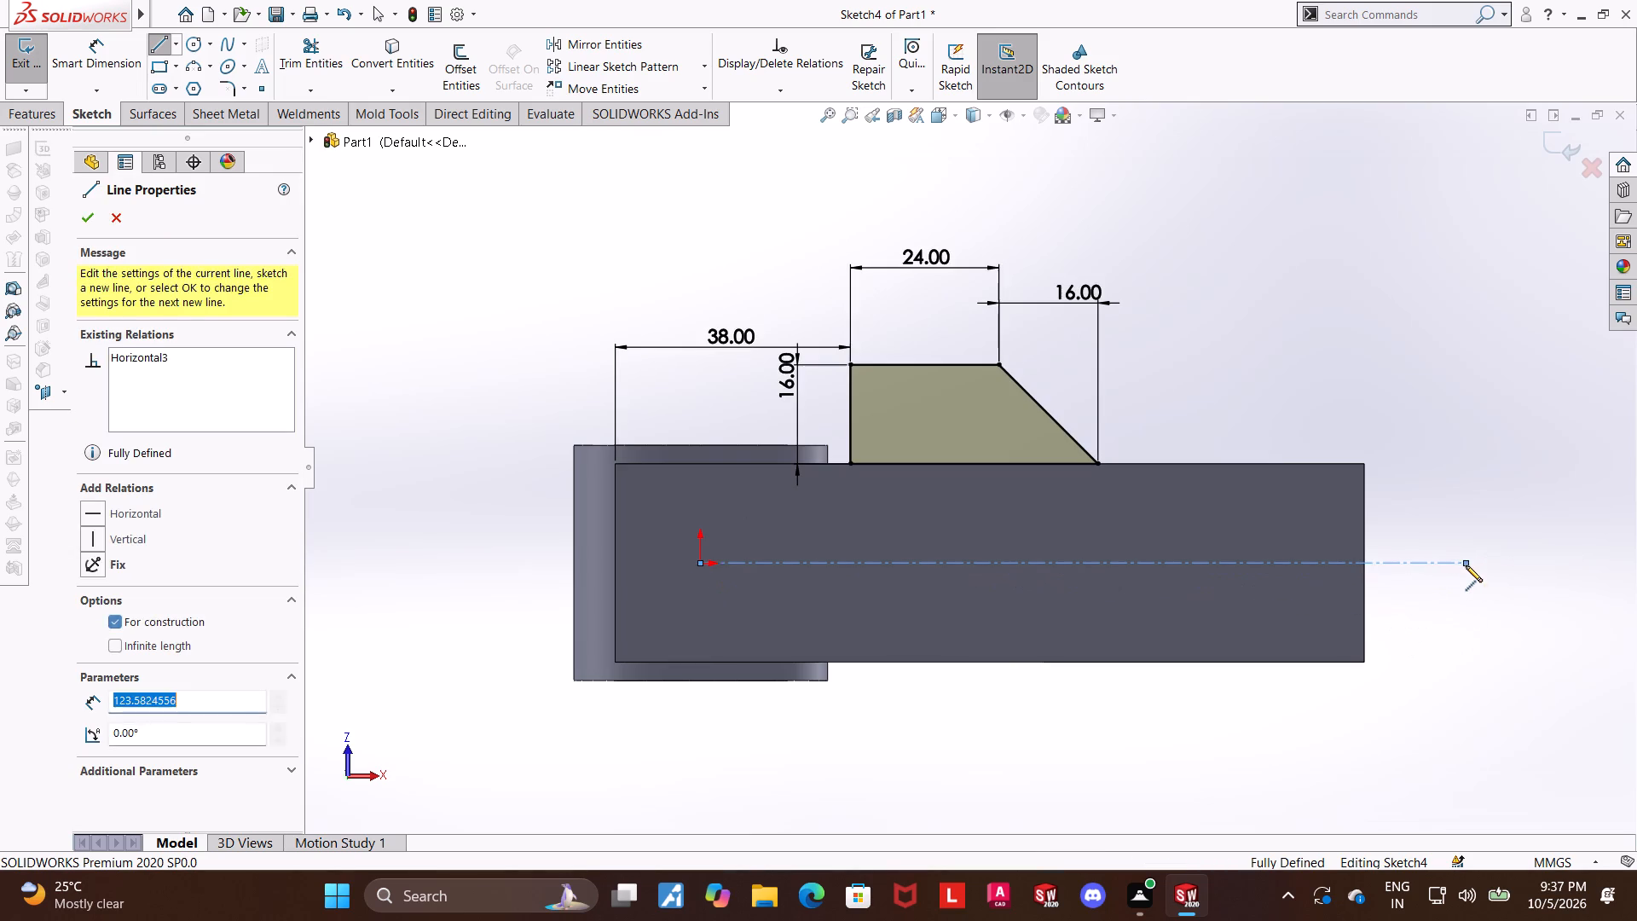
key(Escape)
key(Escape)
Mirror the four lug profile lines about the centerline and exit the sketch to update the lug extrusion.
click(564, 51)
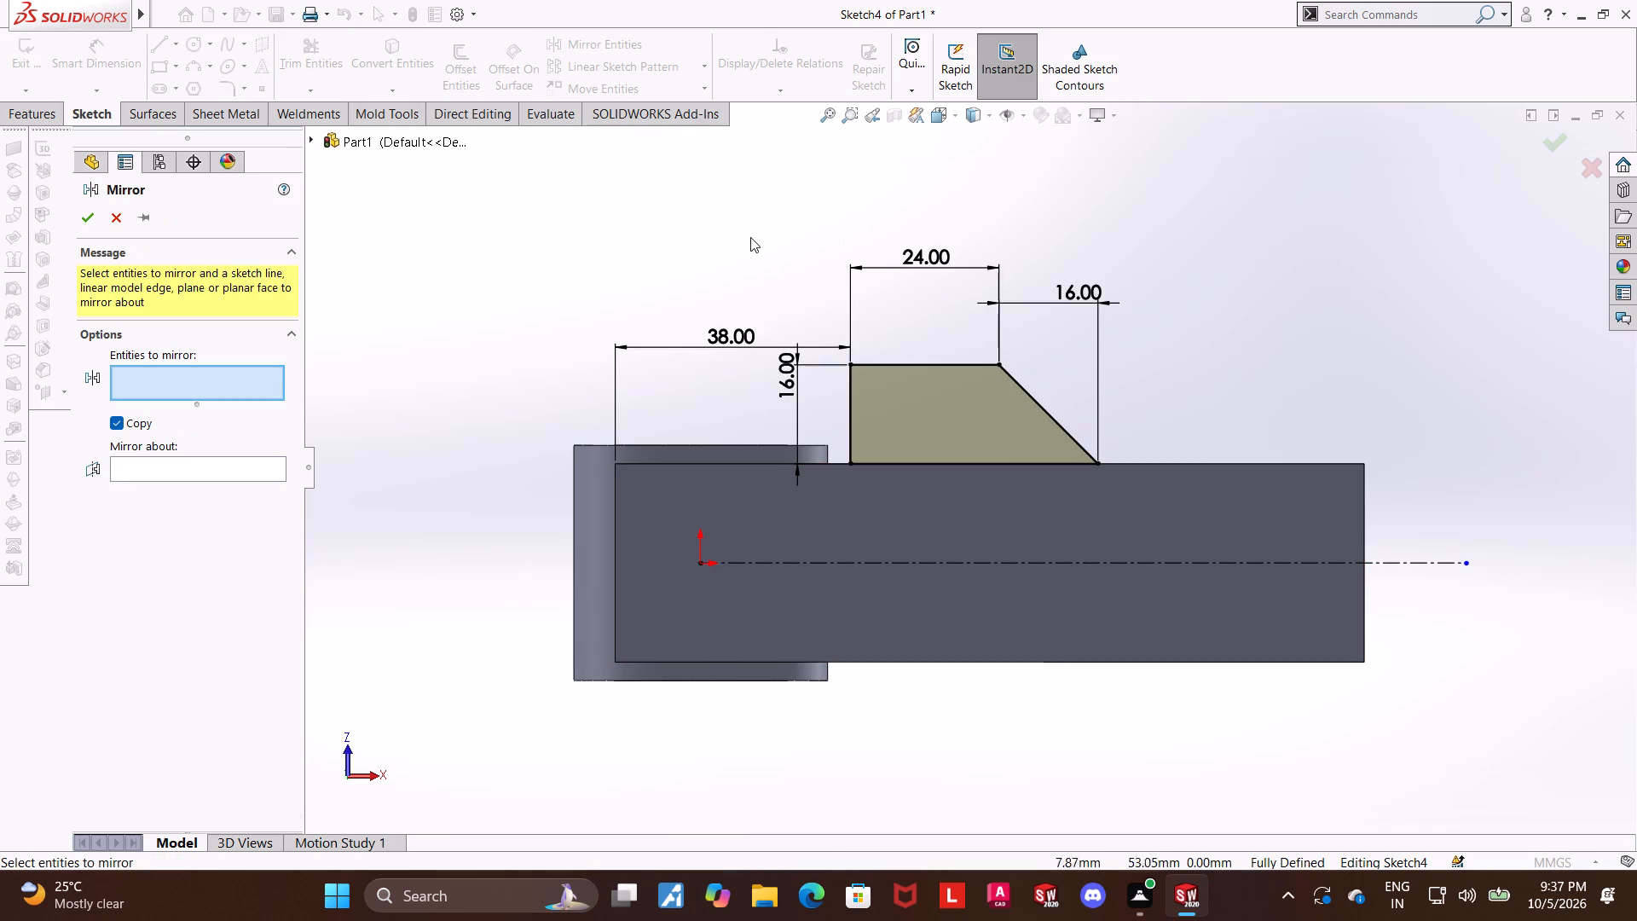
click(851, 401)
click(946, 463)
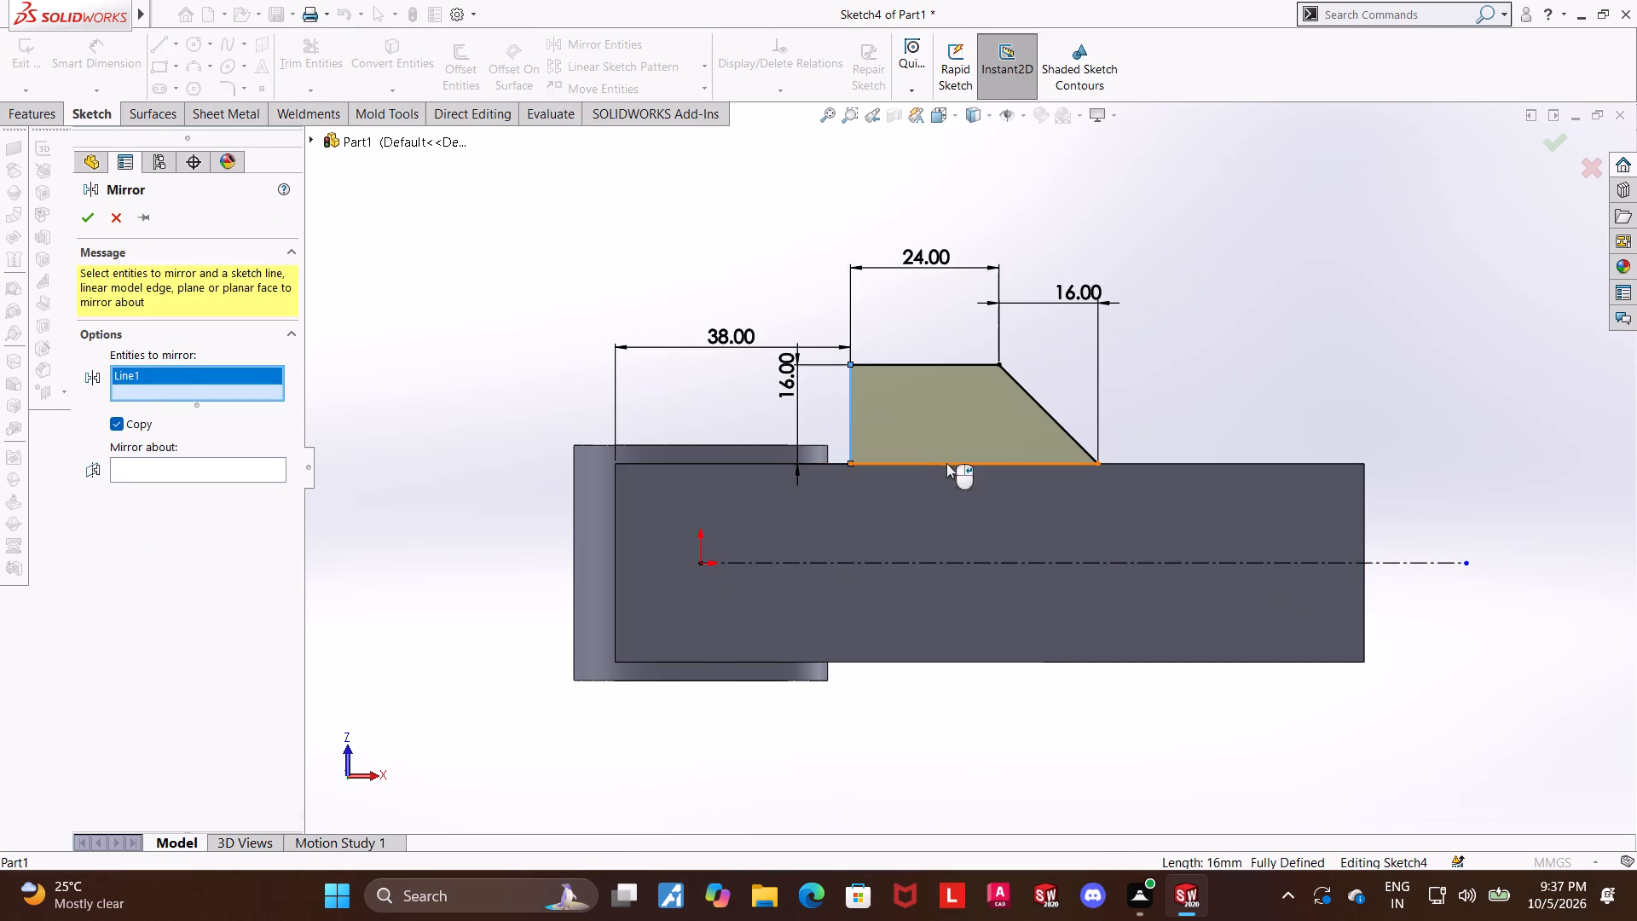
click(929, 362)
click(1035, 403)
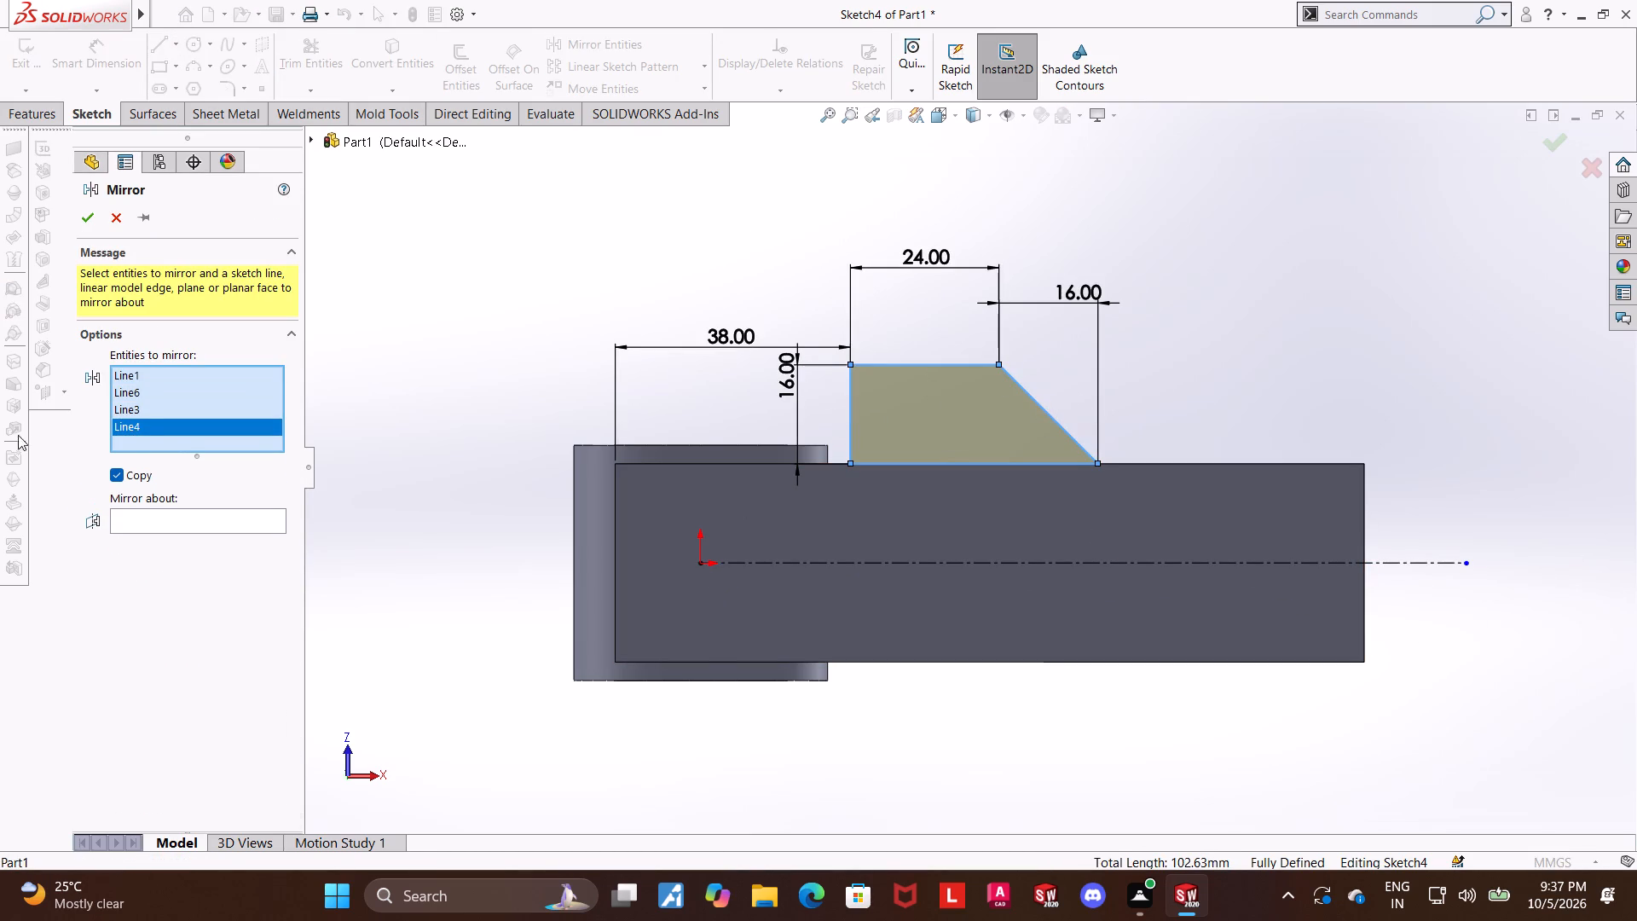
click(152, 513)
click(868, 566)
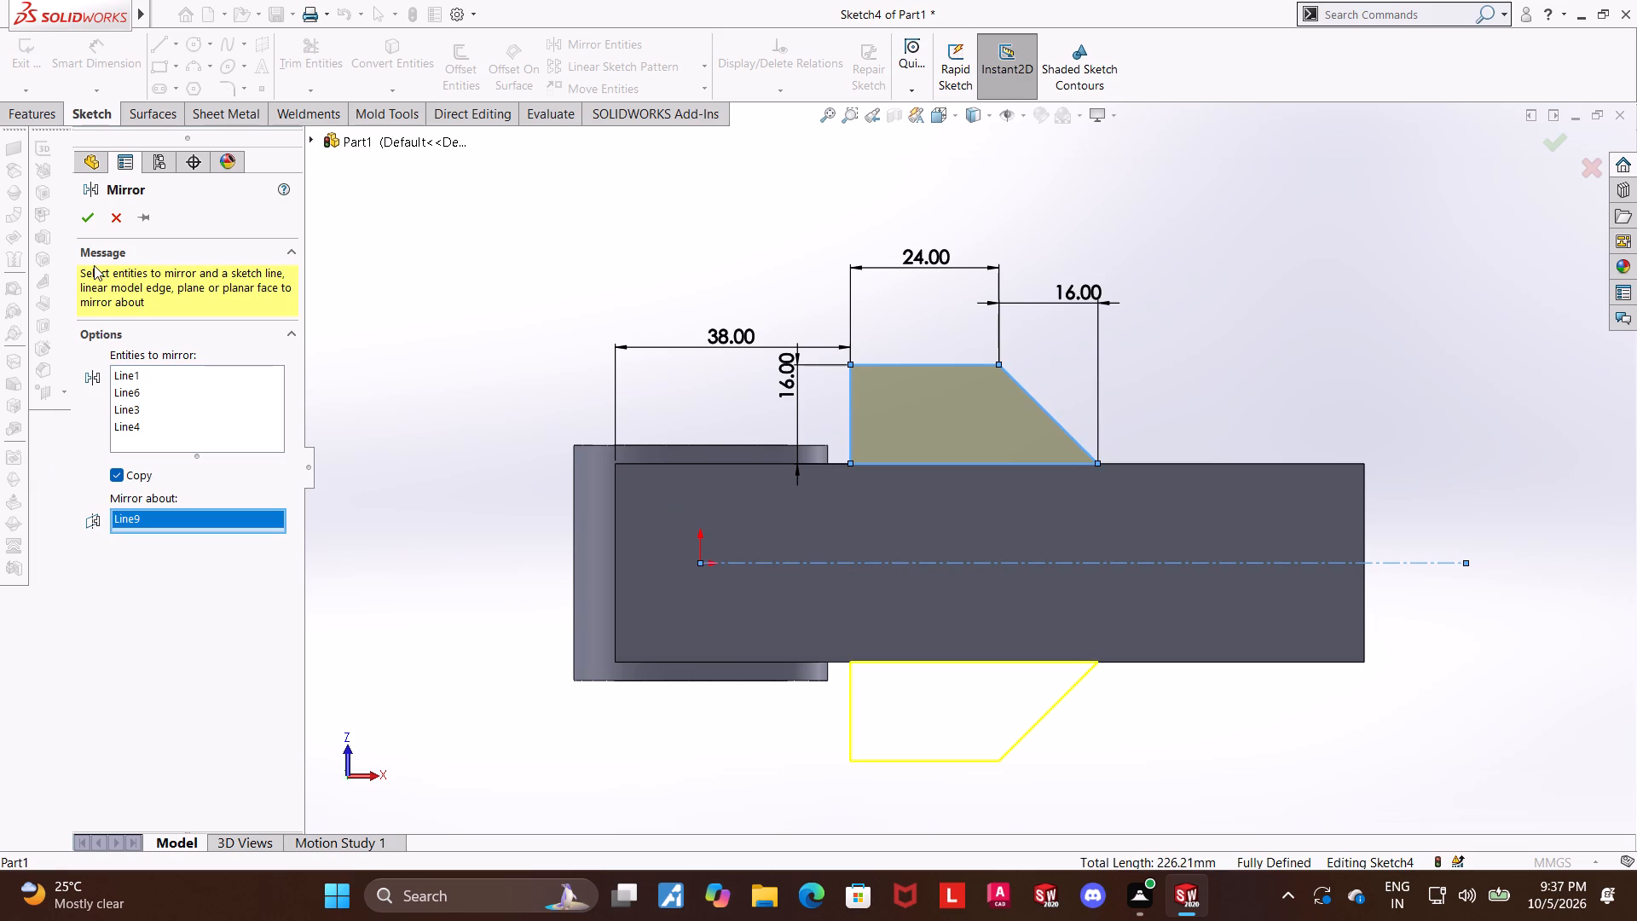
click(94, 218)
click(390, 289)
middle_drag(496, 280, 462, 444)
middle_drag(447, 503, 419, 696)
scroll(423, 706, up, 1)
middle_drag(419, 696, 423, 706)
middle_drag(539, 510, 506, 621)
click(1565, 146)
Examine the lugs on both sides of the body, the ring boss and the underside from several angles.
middle_drag(1359, 302, 1289, 395)
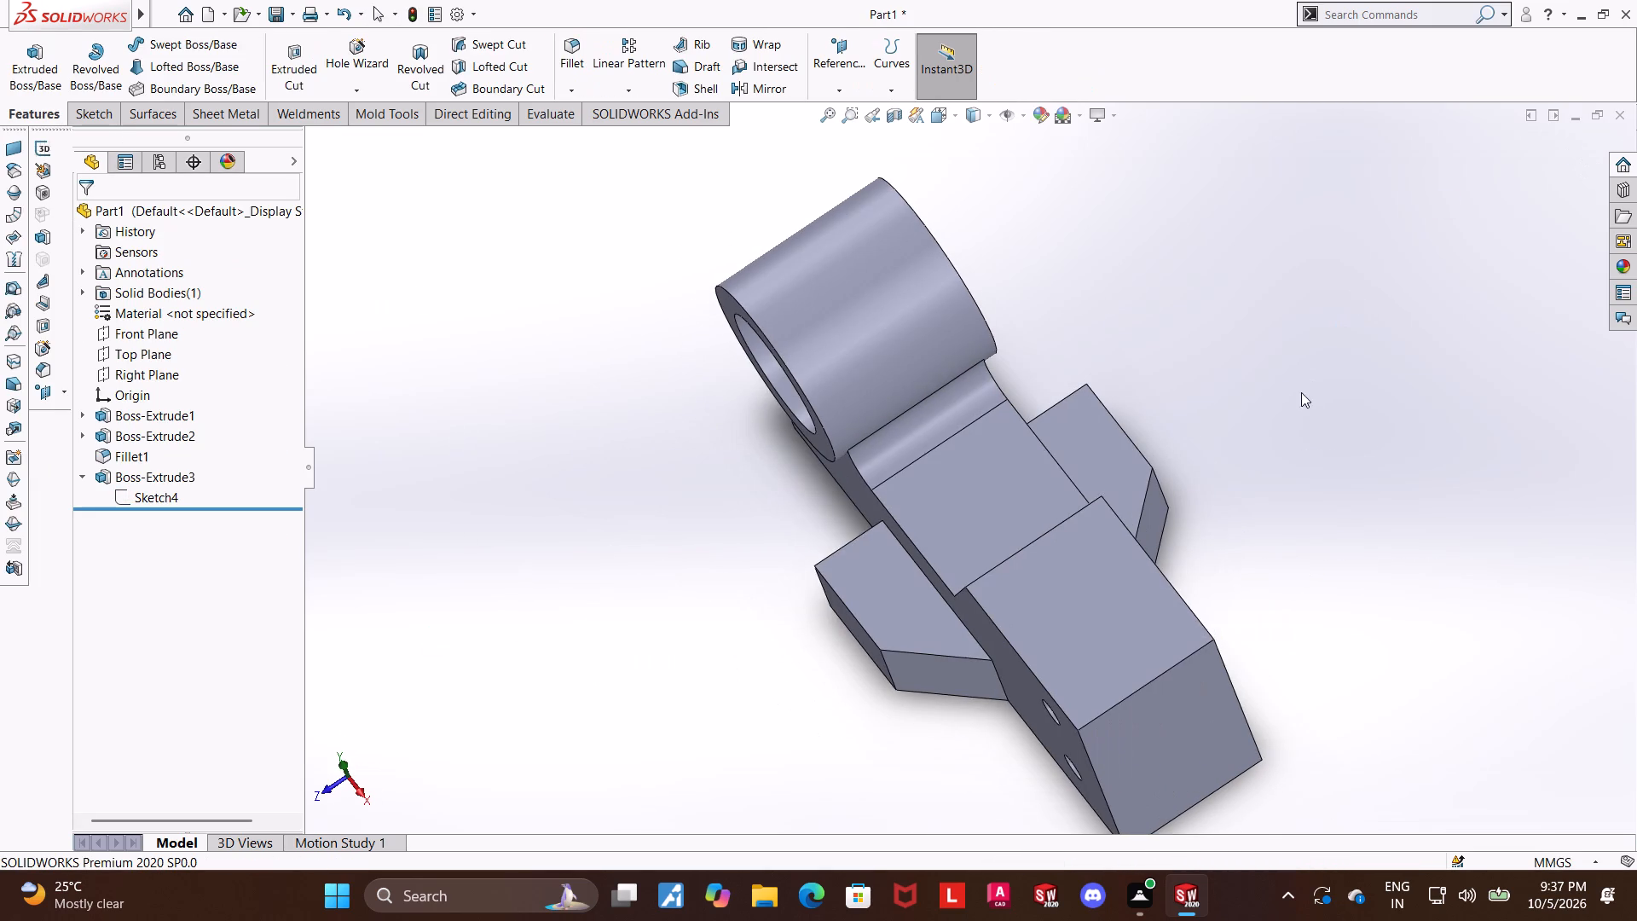
middle_click(1380, 403)
scroll(1380, 403, up, 1)
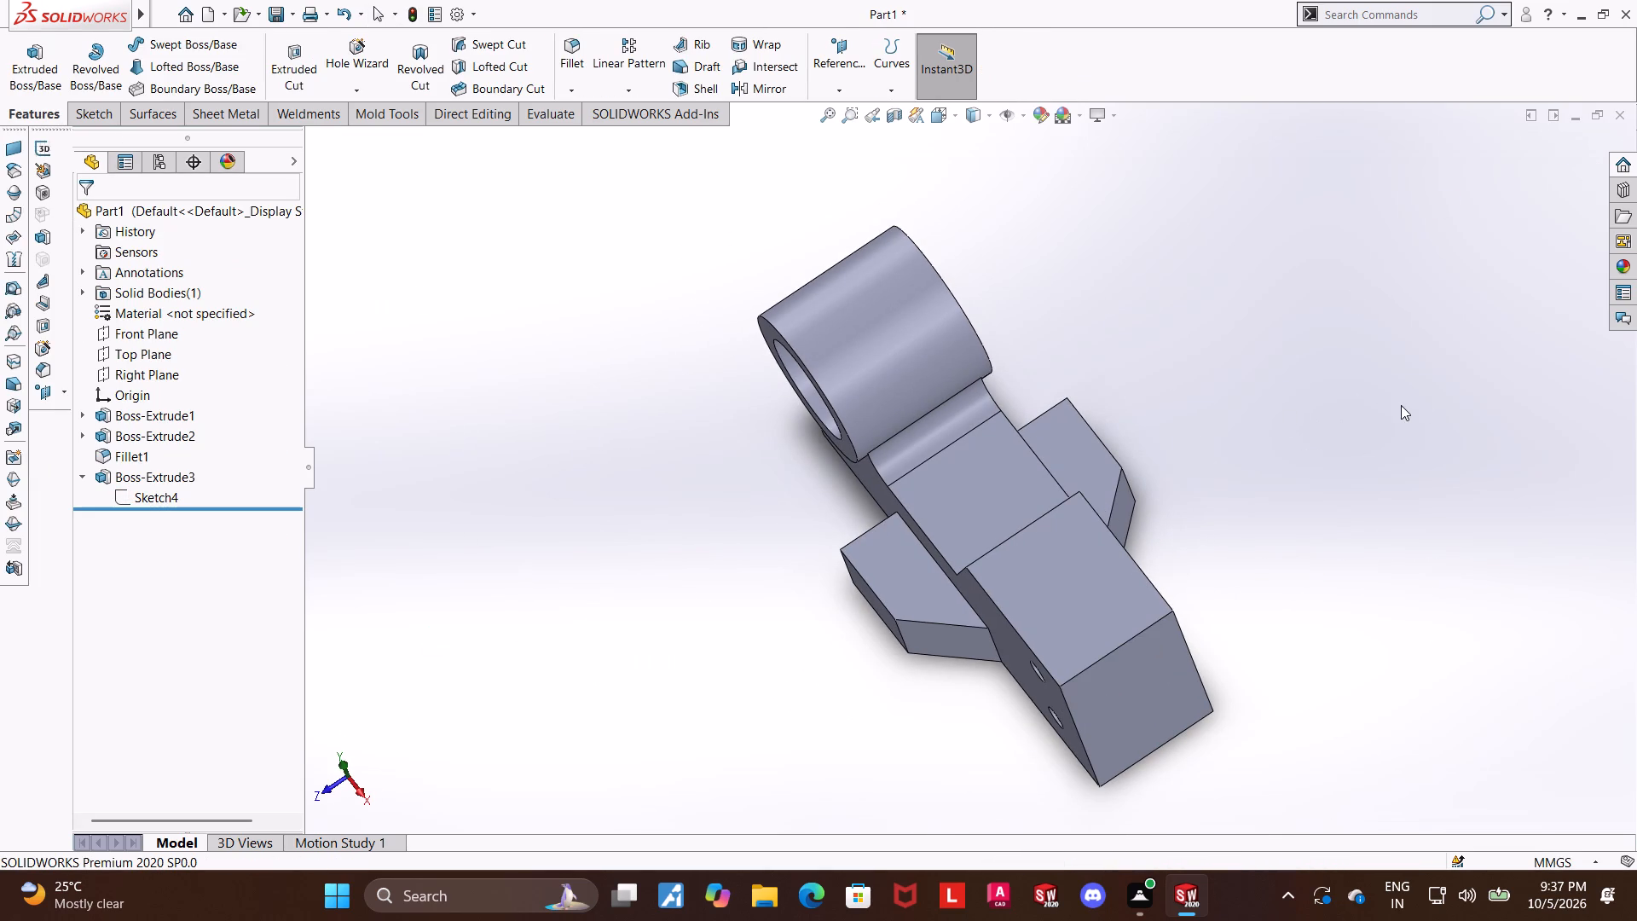
middle_drag(1362, 483, 1332, 506)
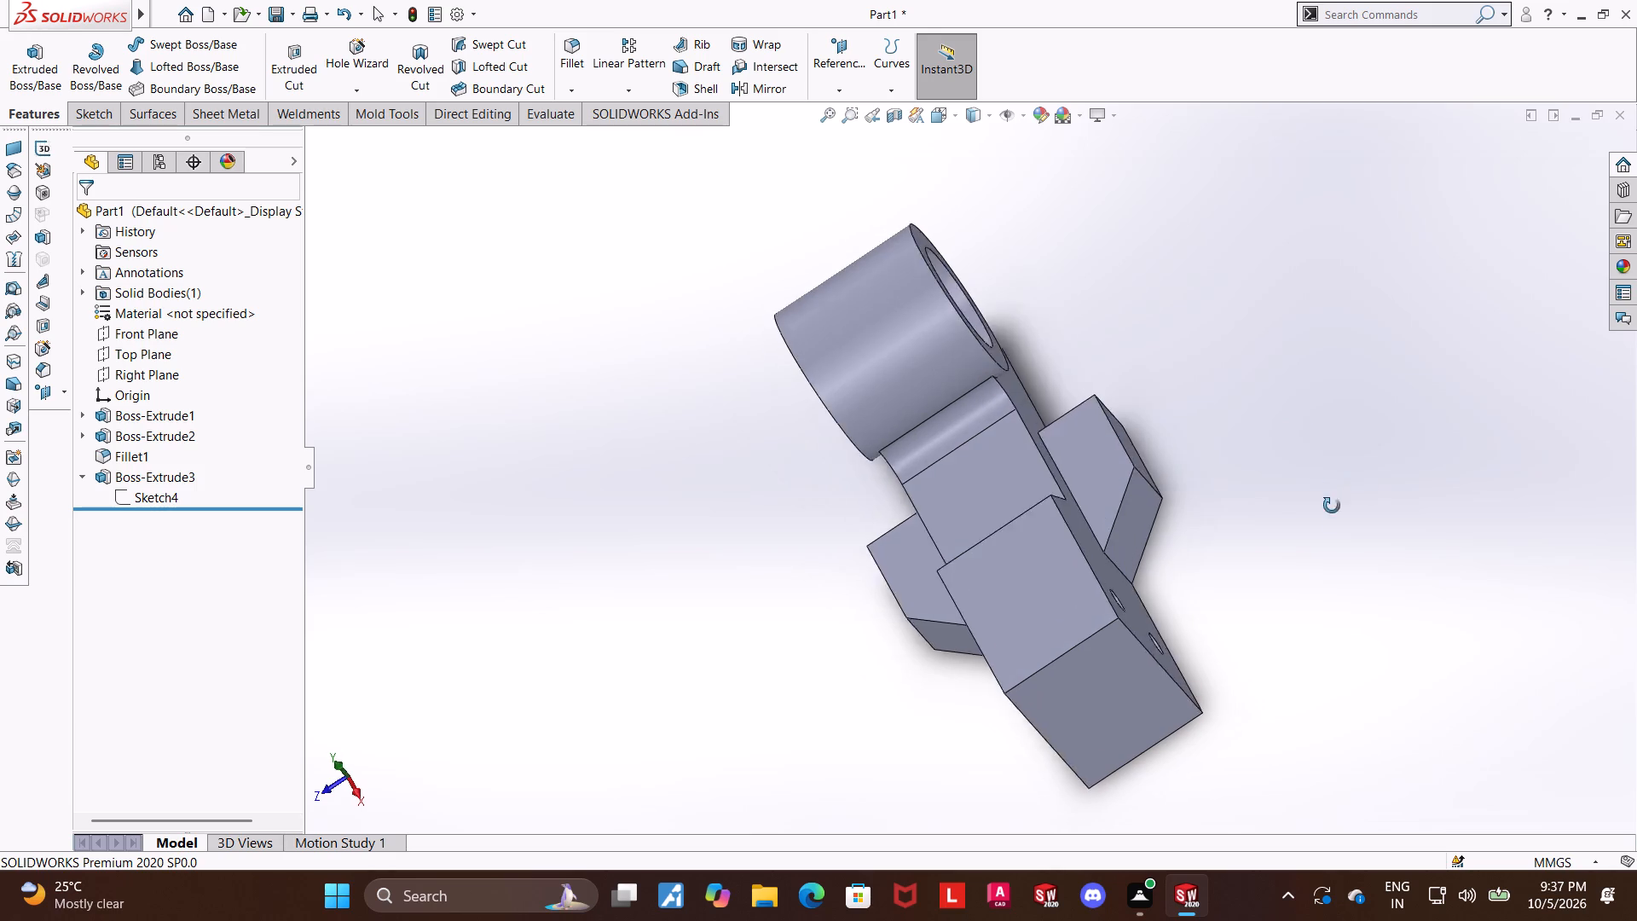
middle_drag(1332, 506, 1498, 342)
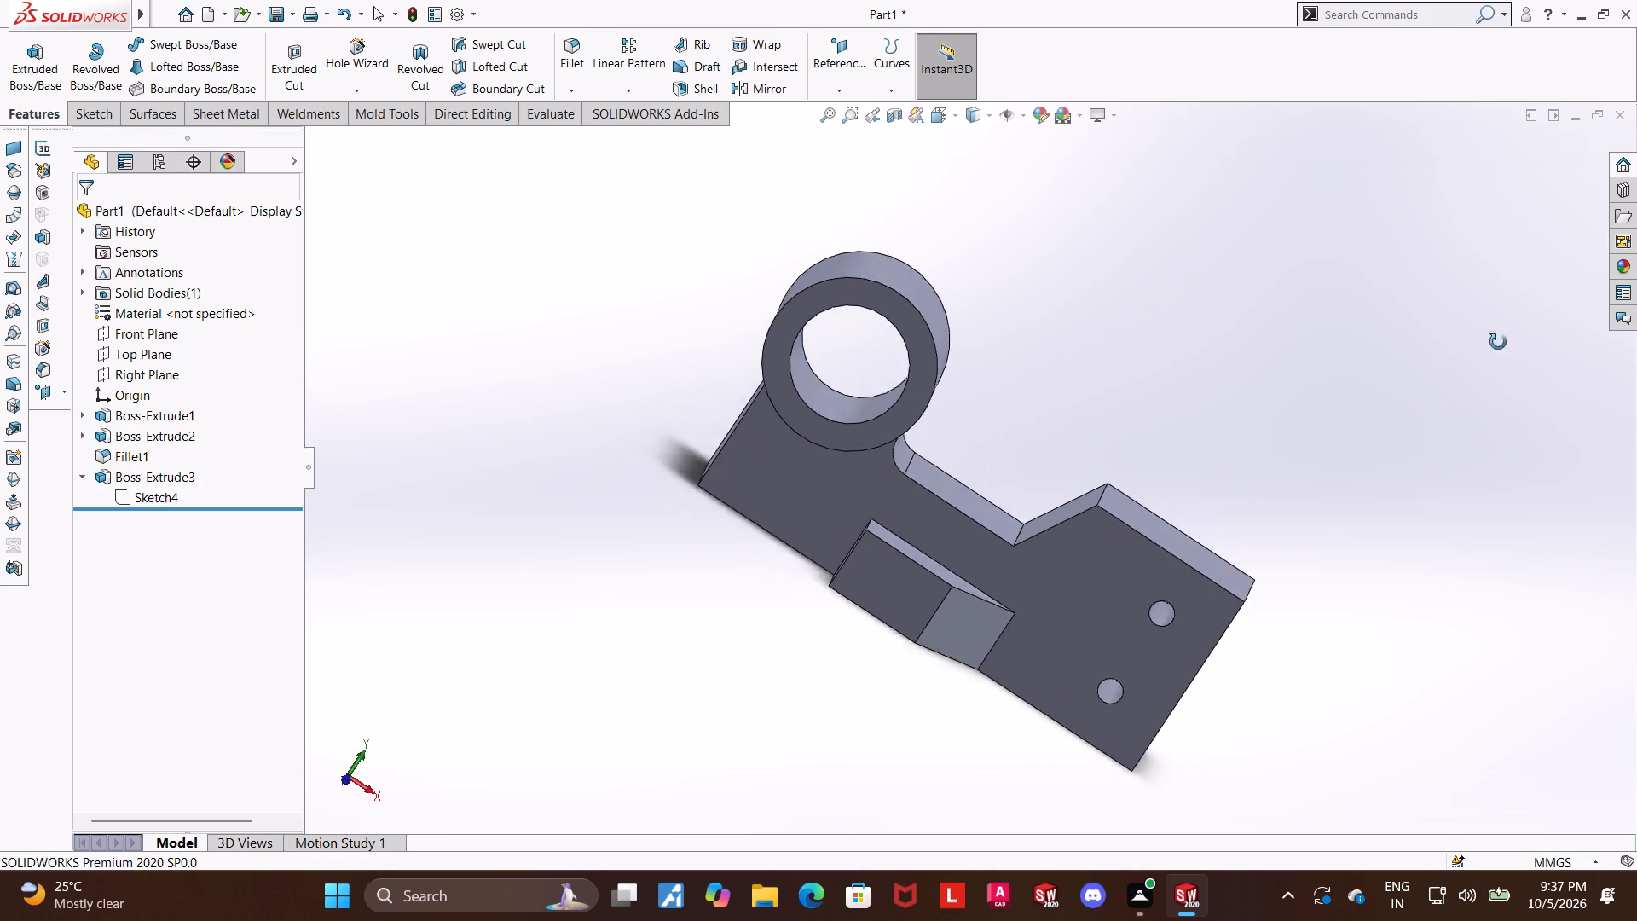
middle_drag(1498, 342, 1513, 330)
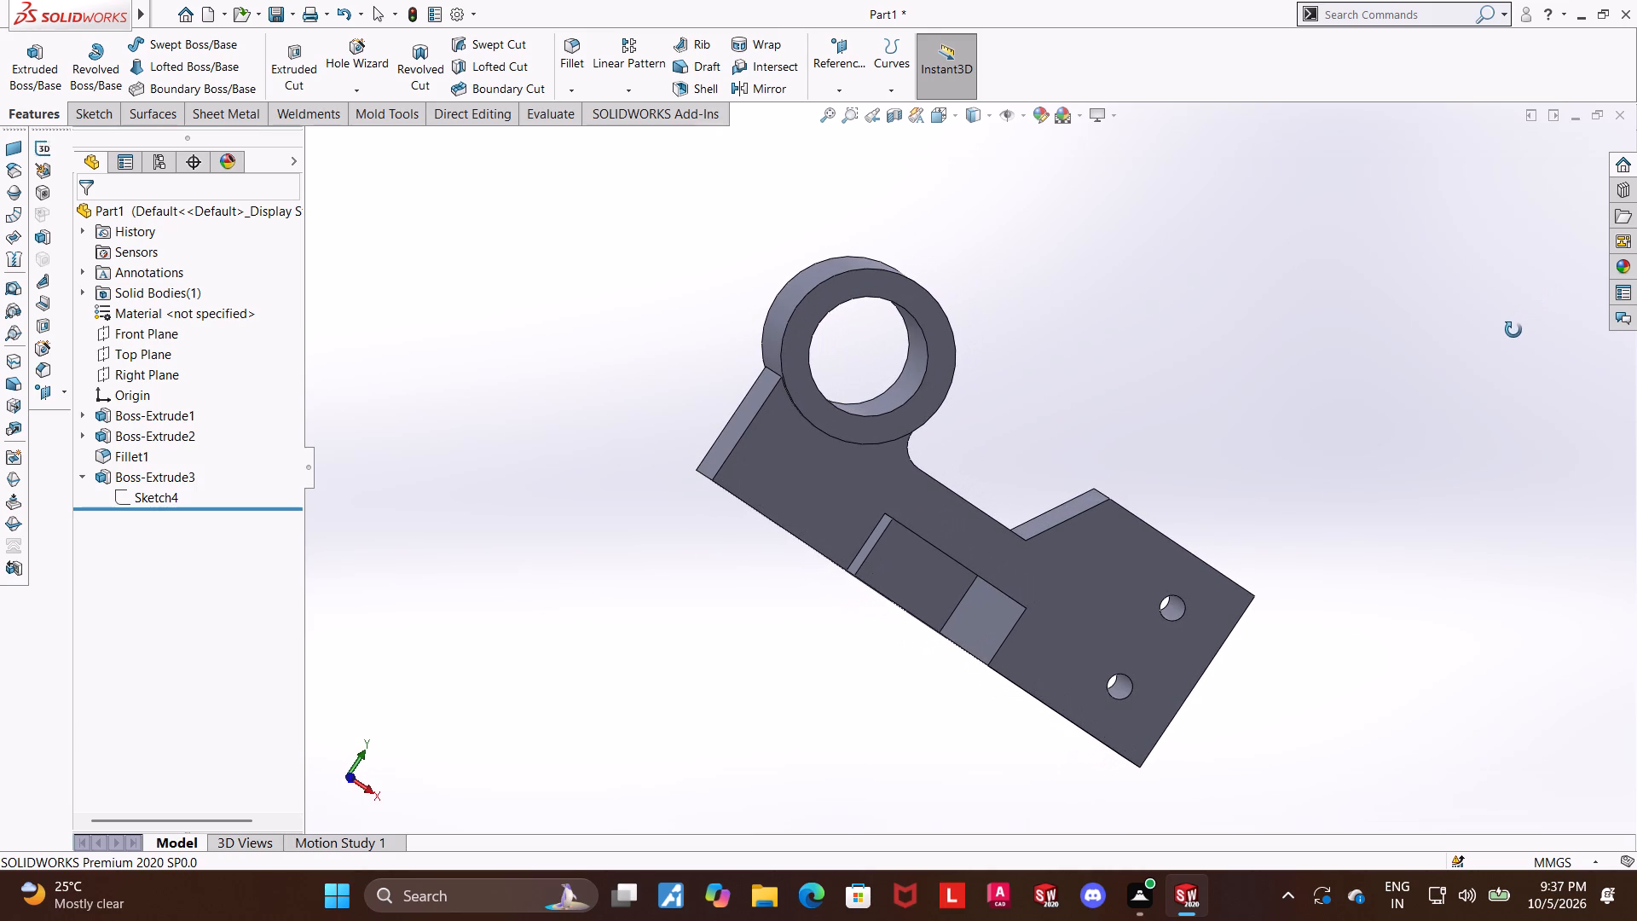
middle_drag(1513, 330, 1513, 330)
scroll(1524, 299, up, 2)
middle_drag(1438, 300, 1382, 331)
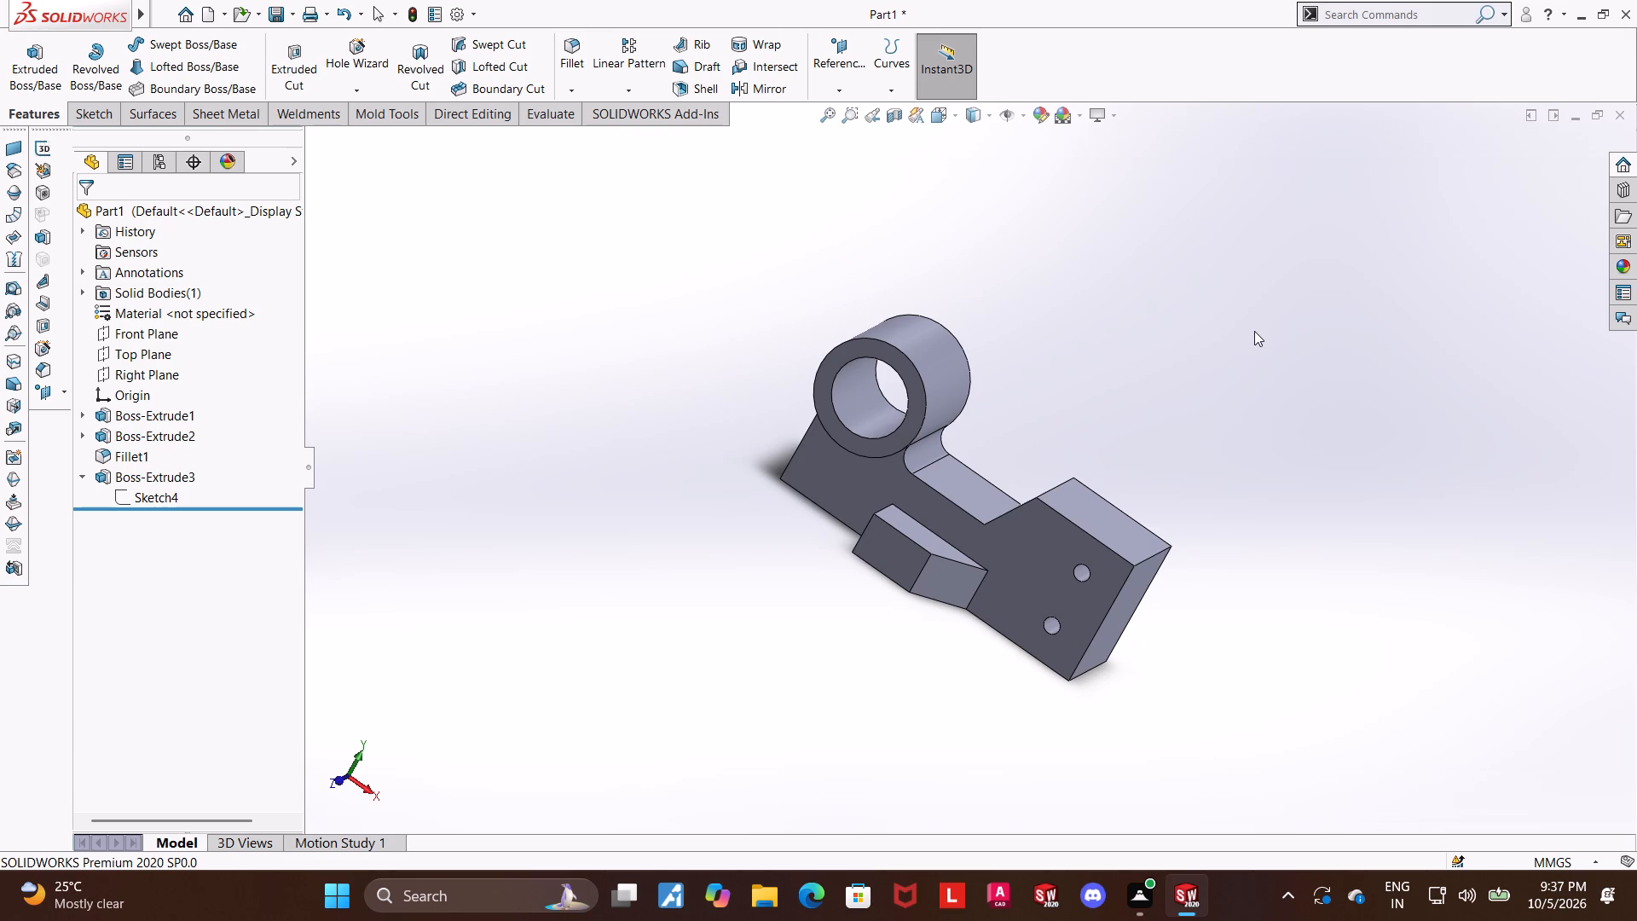
middle_drag(1221, 333, 1215, 333)
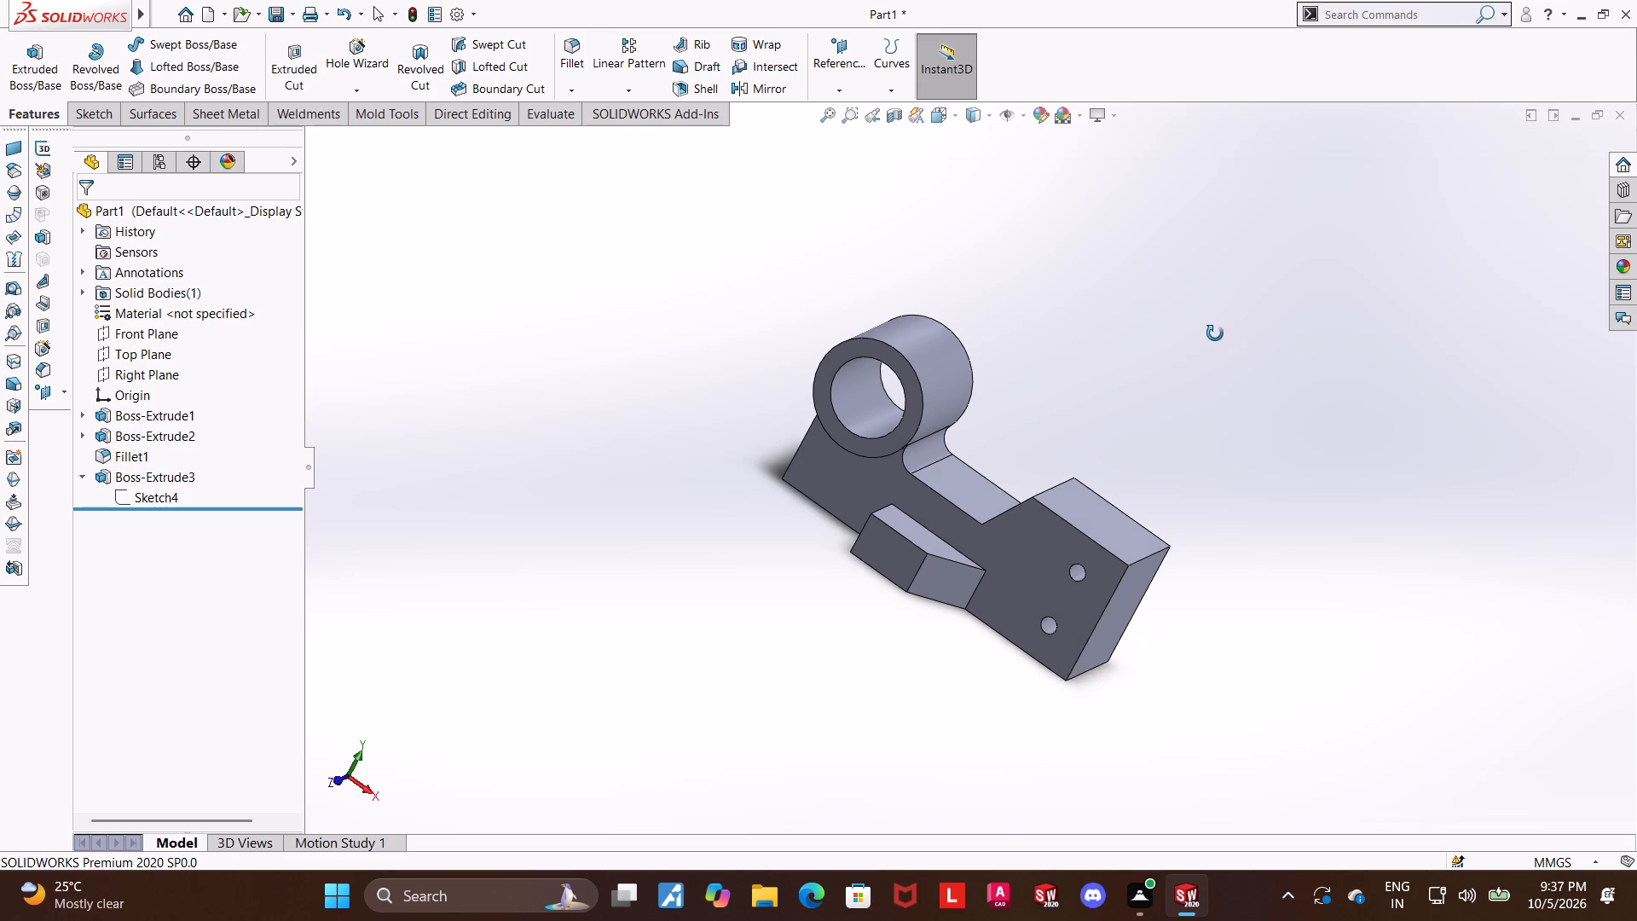
middle_drag(1215, 333, 1101, 360)
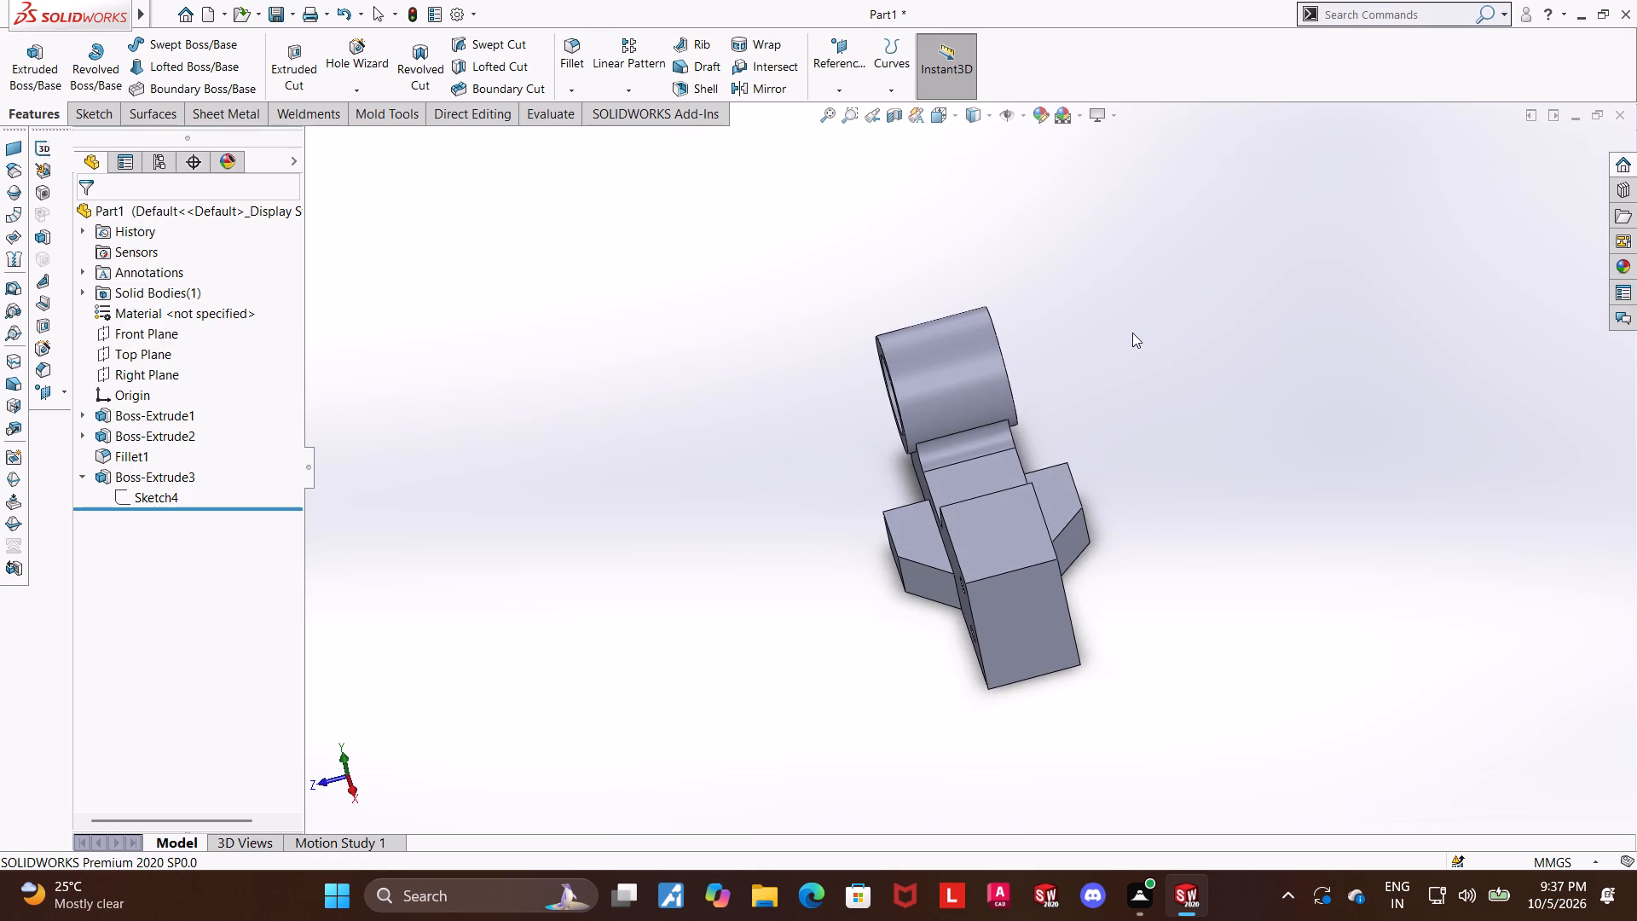
middle_drag(1132, 333, 1121, 349)
middle_drag(1009, 337, 1124, 252)
middle_drag(1052, 292, 1099, 349)
scroll(1033, 334, down, 3)
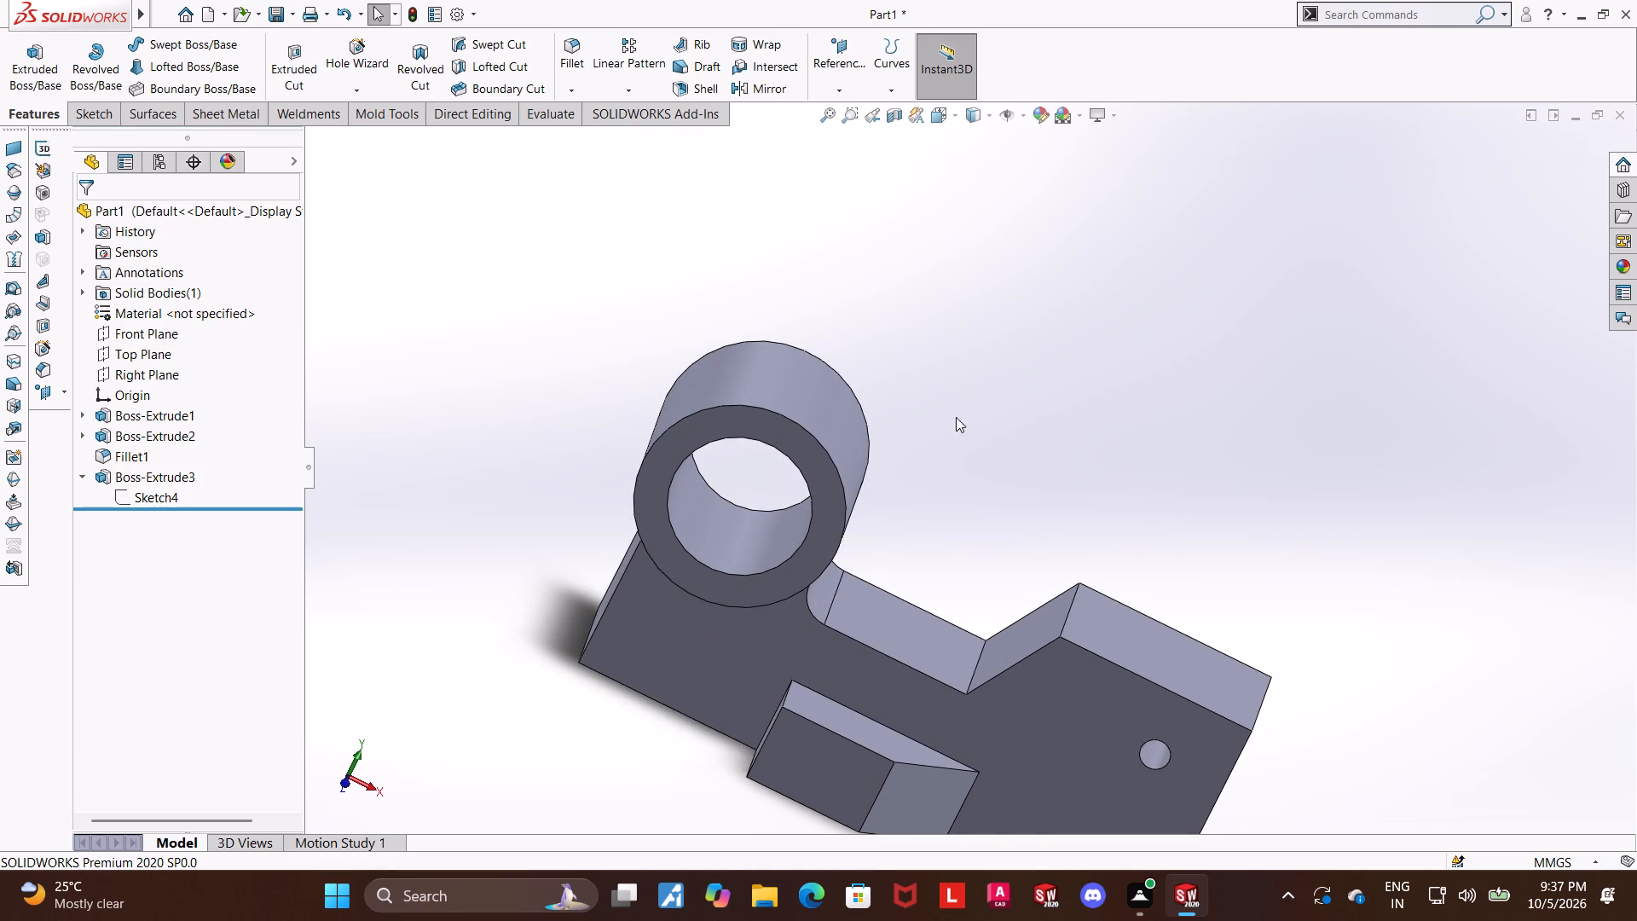
middle_drag(882, 426, 1034, 327)
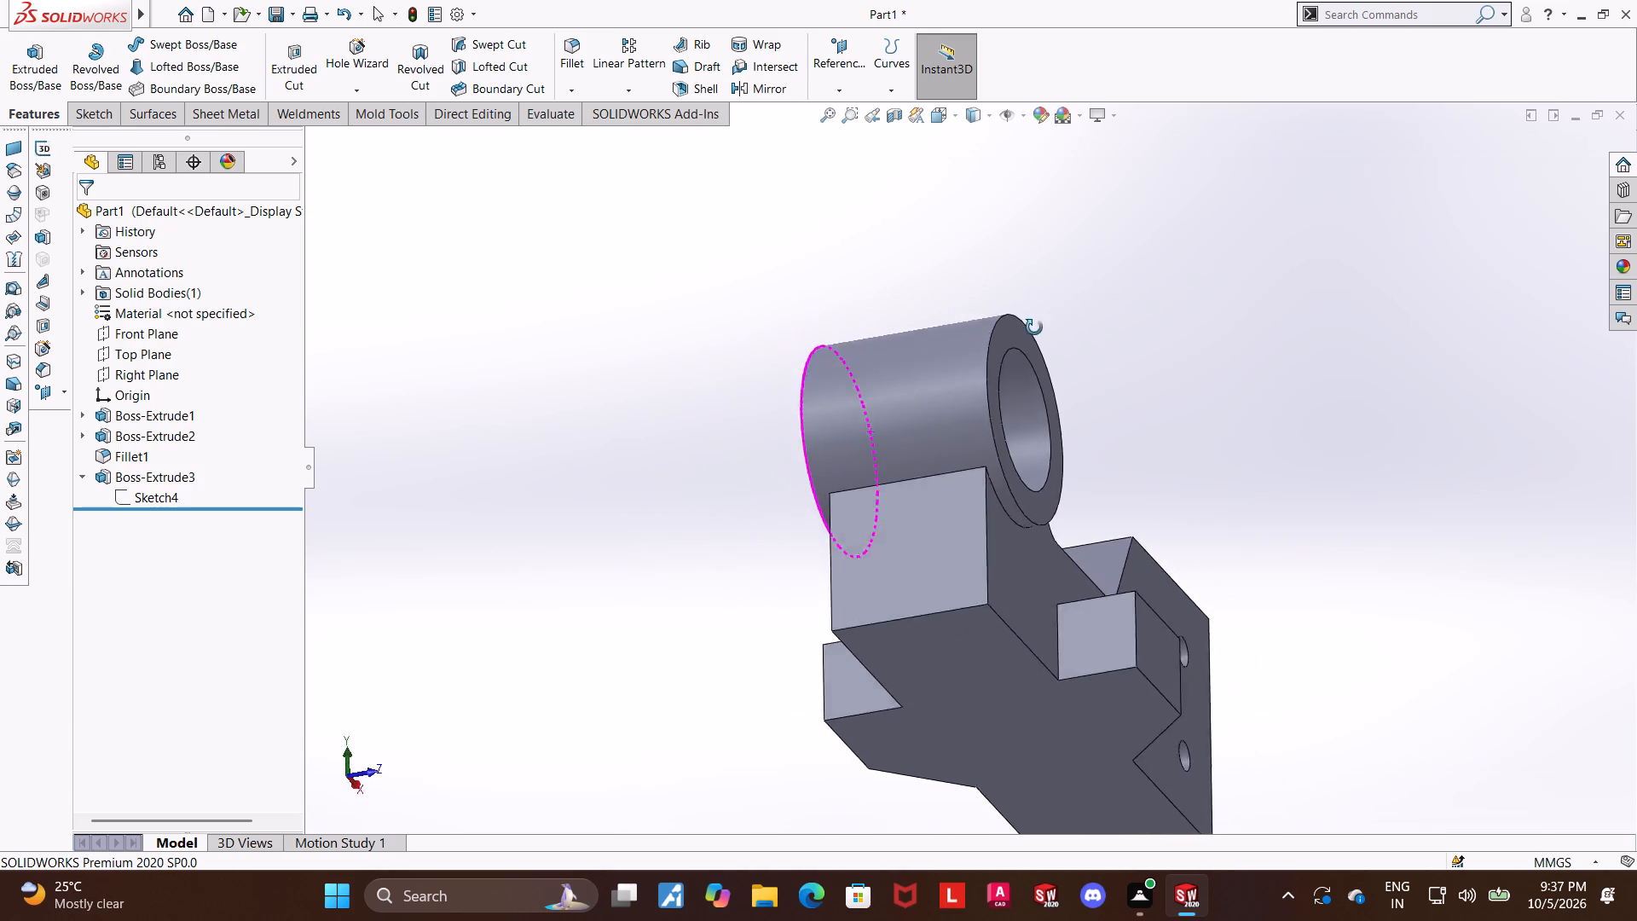
middle_drag(1034, 327, 889, 379)
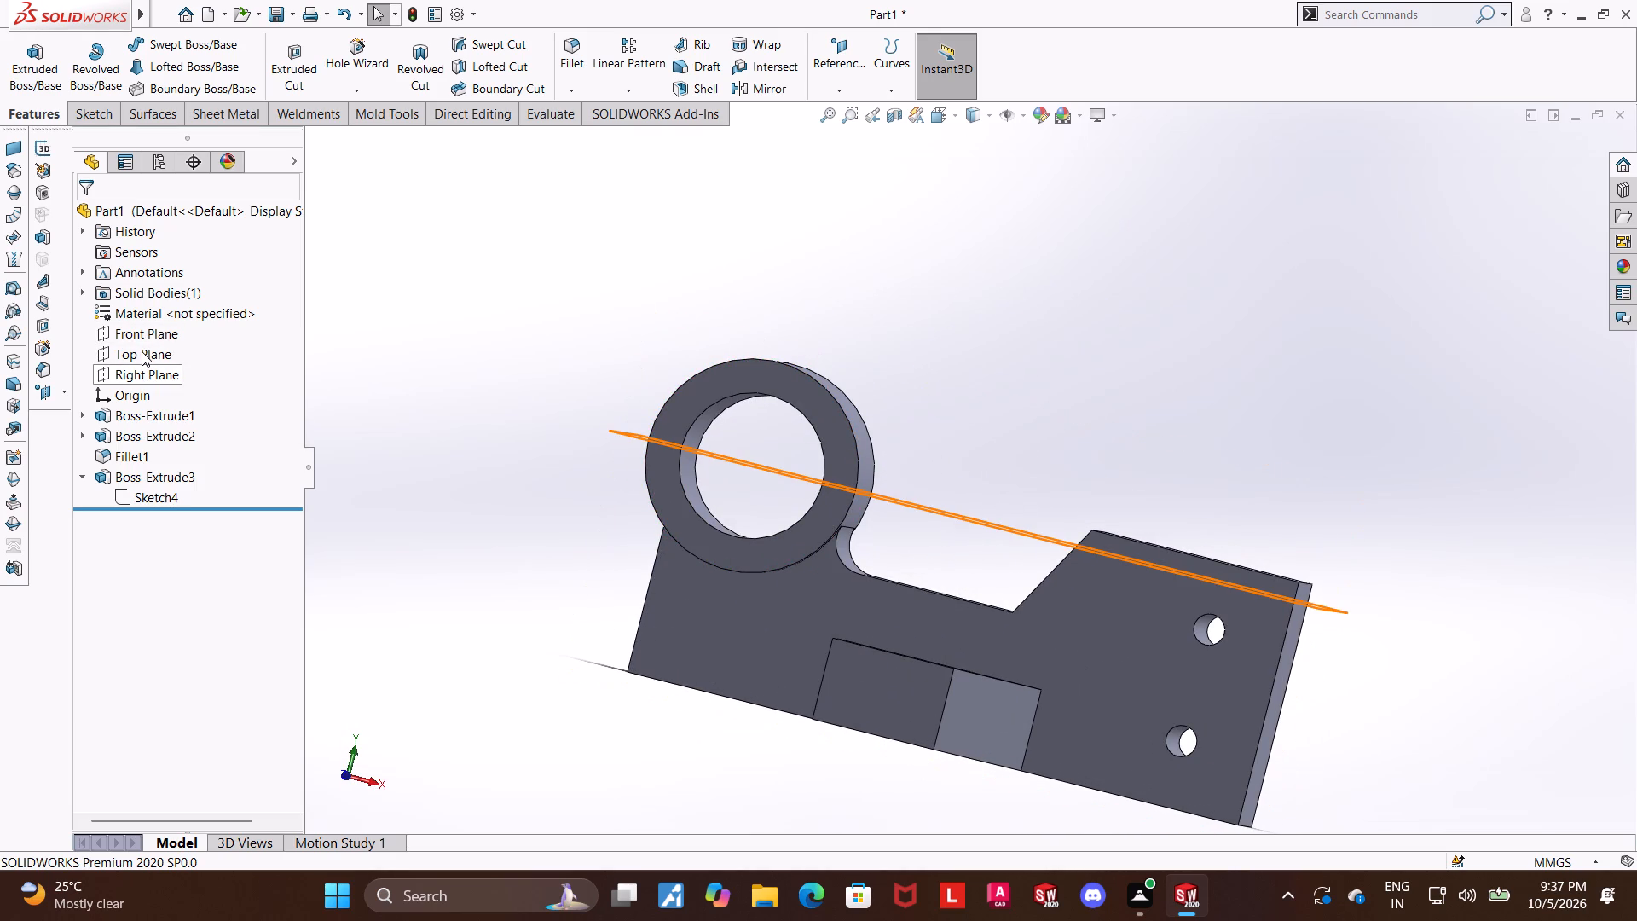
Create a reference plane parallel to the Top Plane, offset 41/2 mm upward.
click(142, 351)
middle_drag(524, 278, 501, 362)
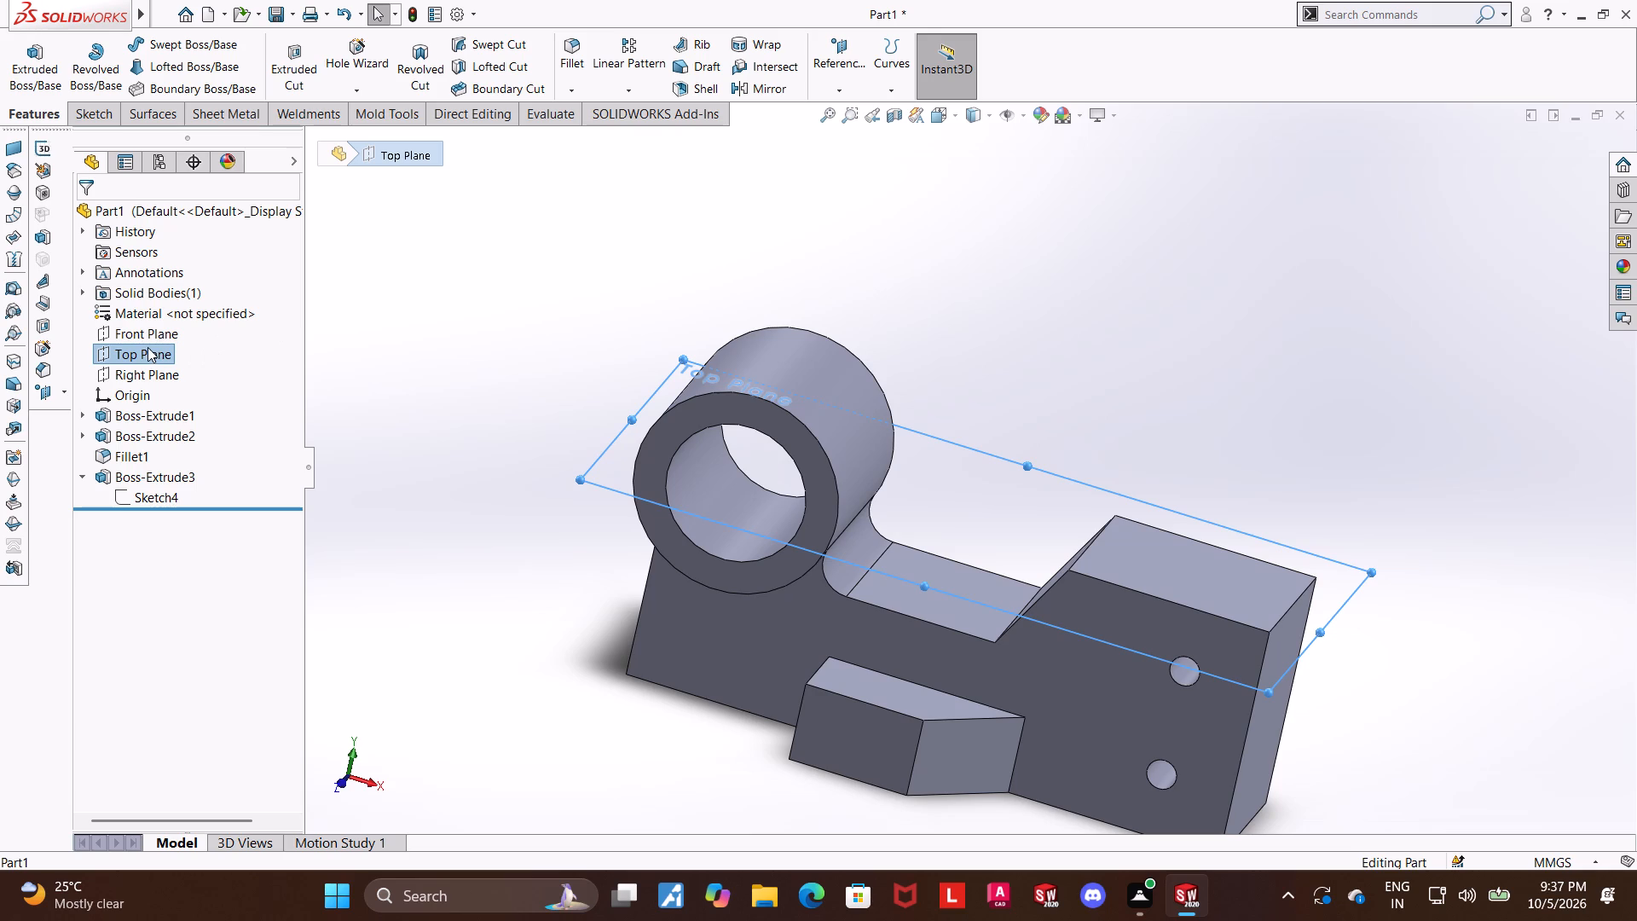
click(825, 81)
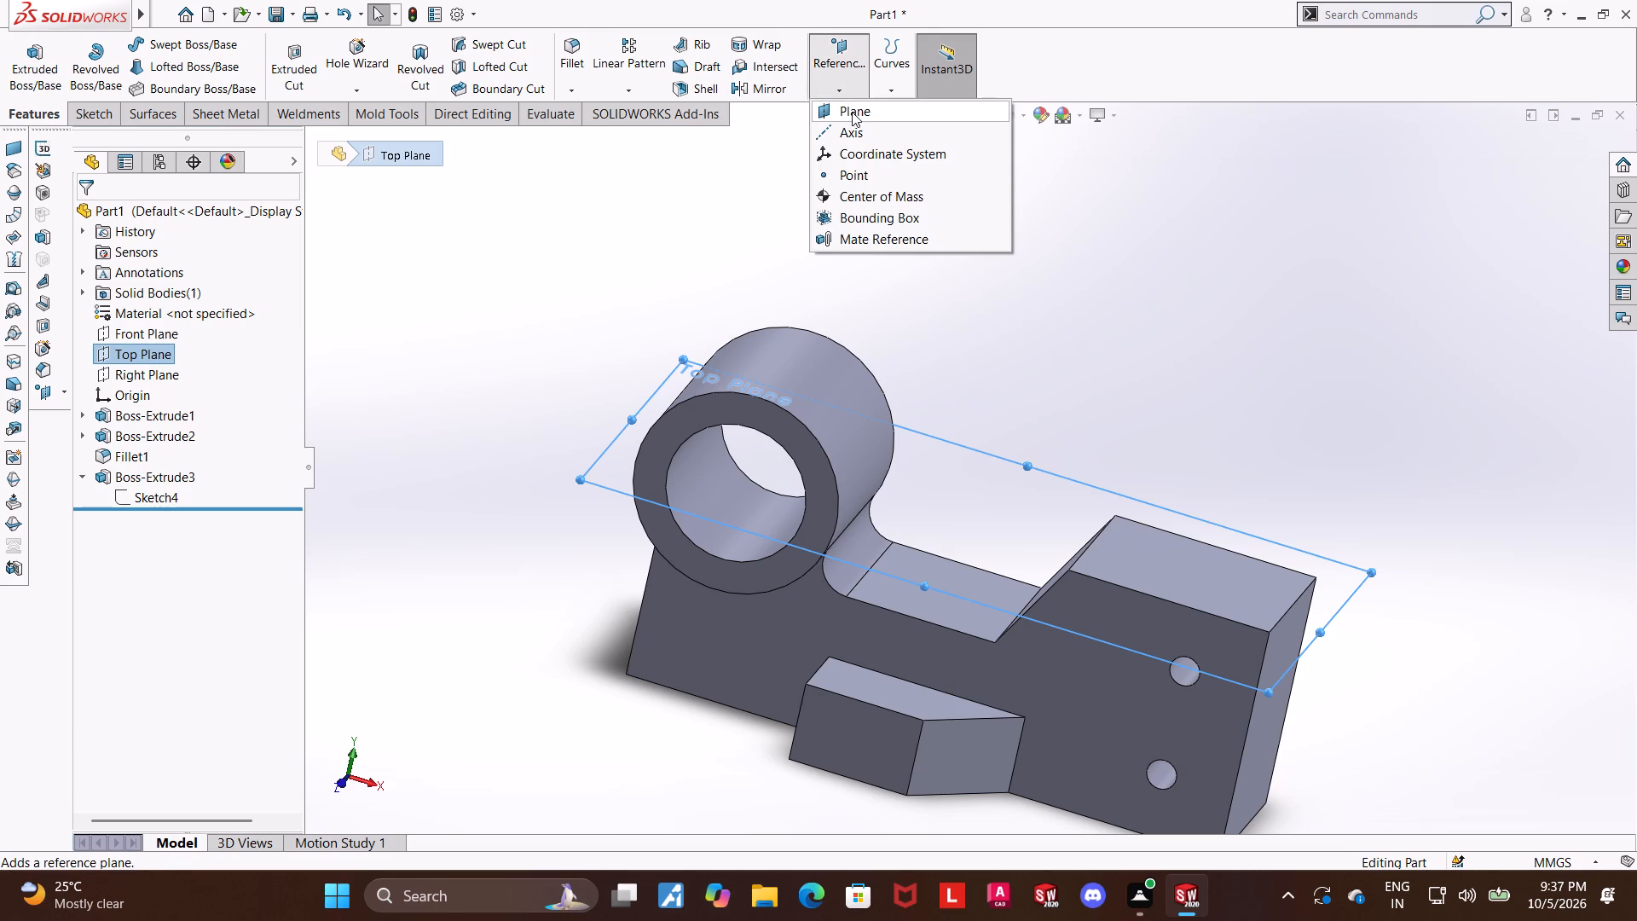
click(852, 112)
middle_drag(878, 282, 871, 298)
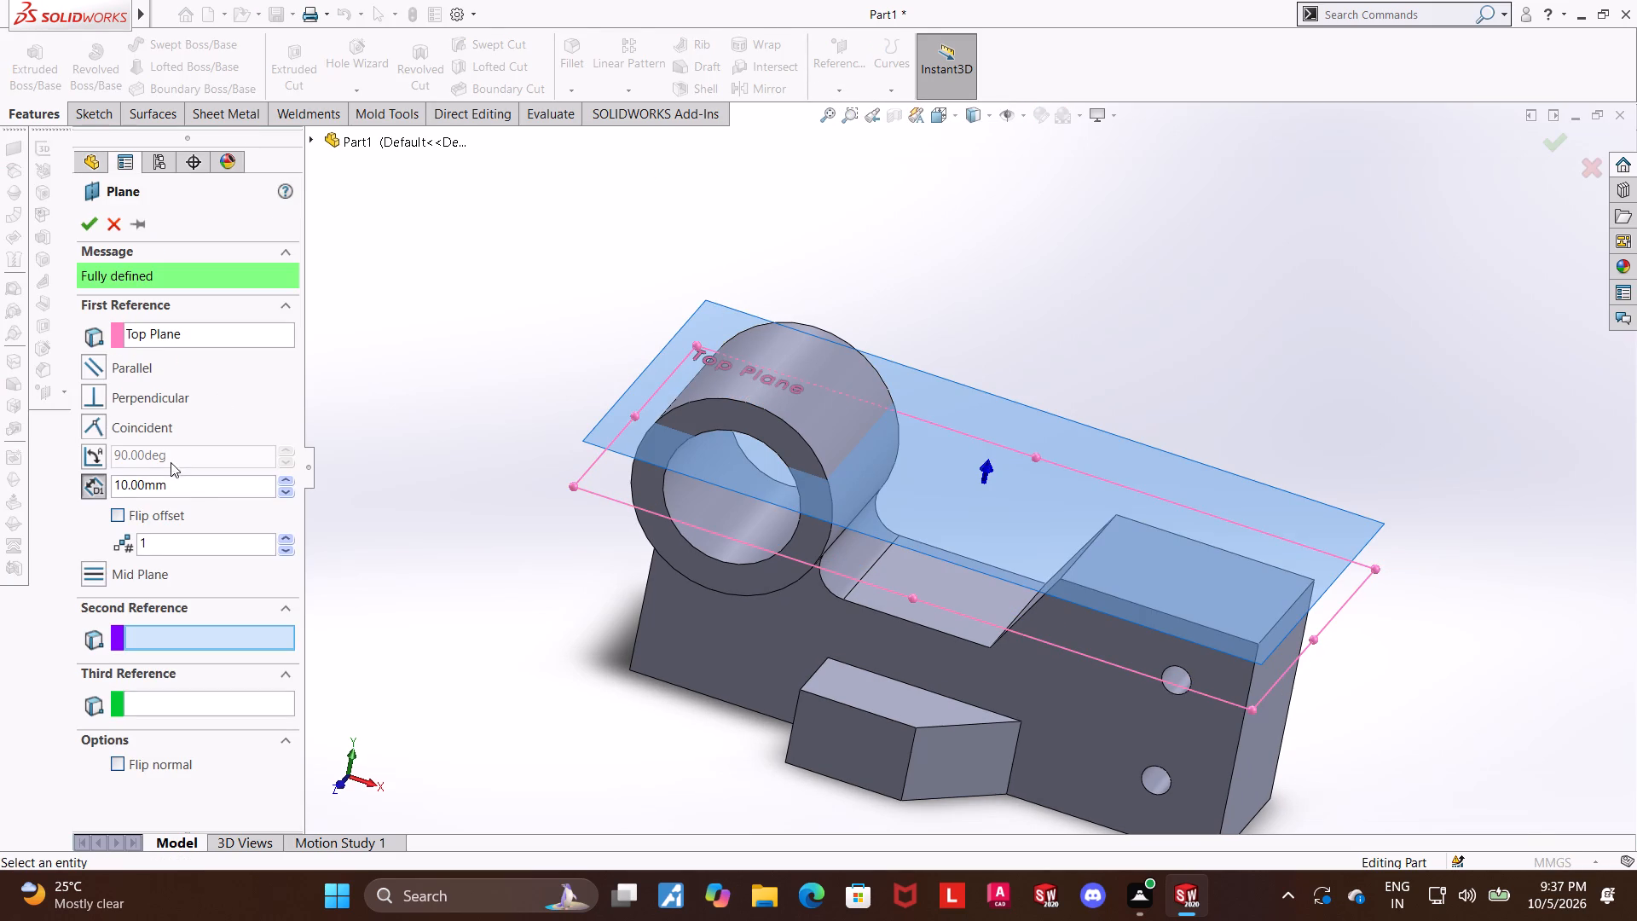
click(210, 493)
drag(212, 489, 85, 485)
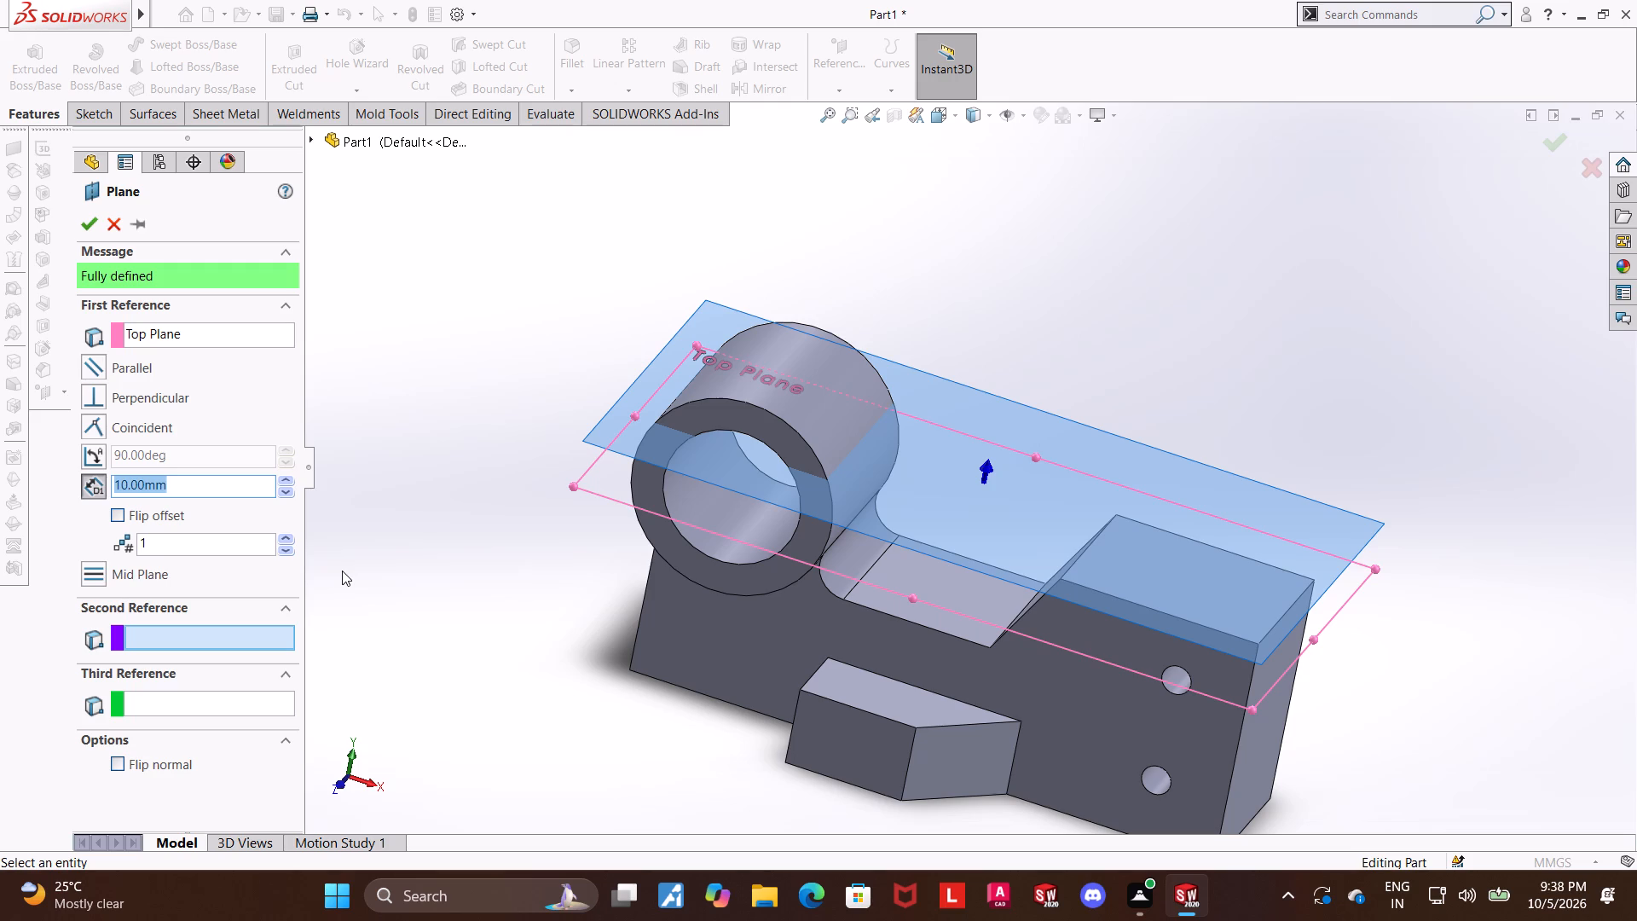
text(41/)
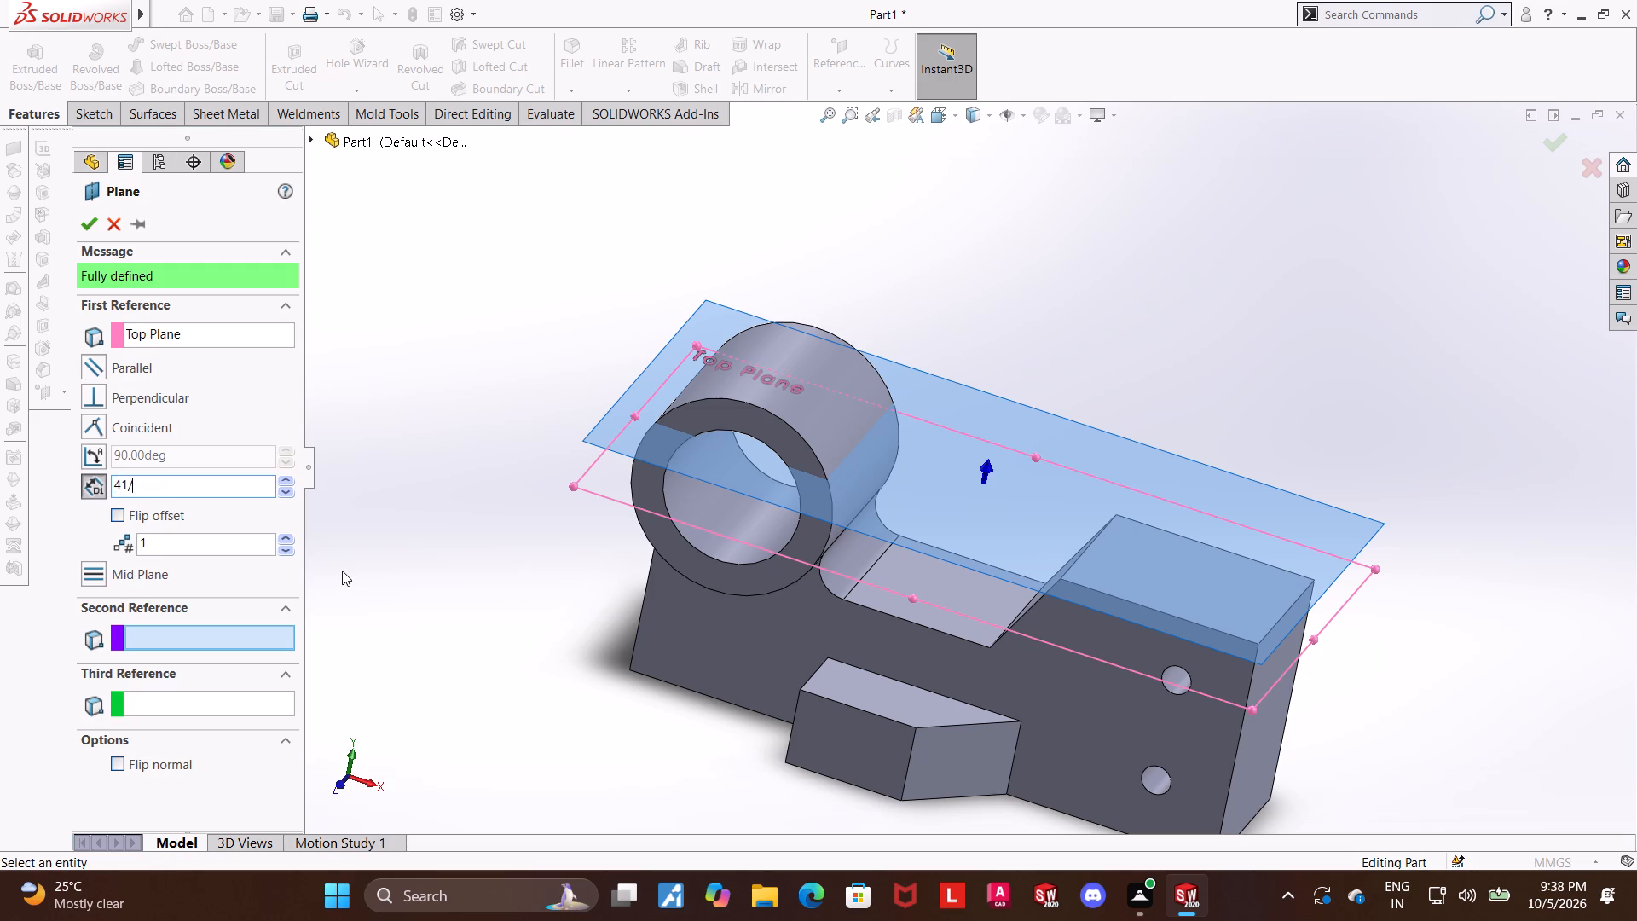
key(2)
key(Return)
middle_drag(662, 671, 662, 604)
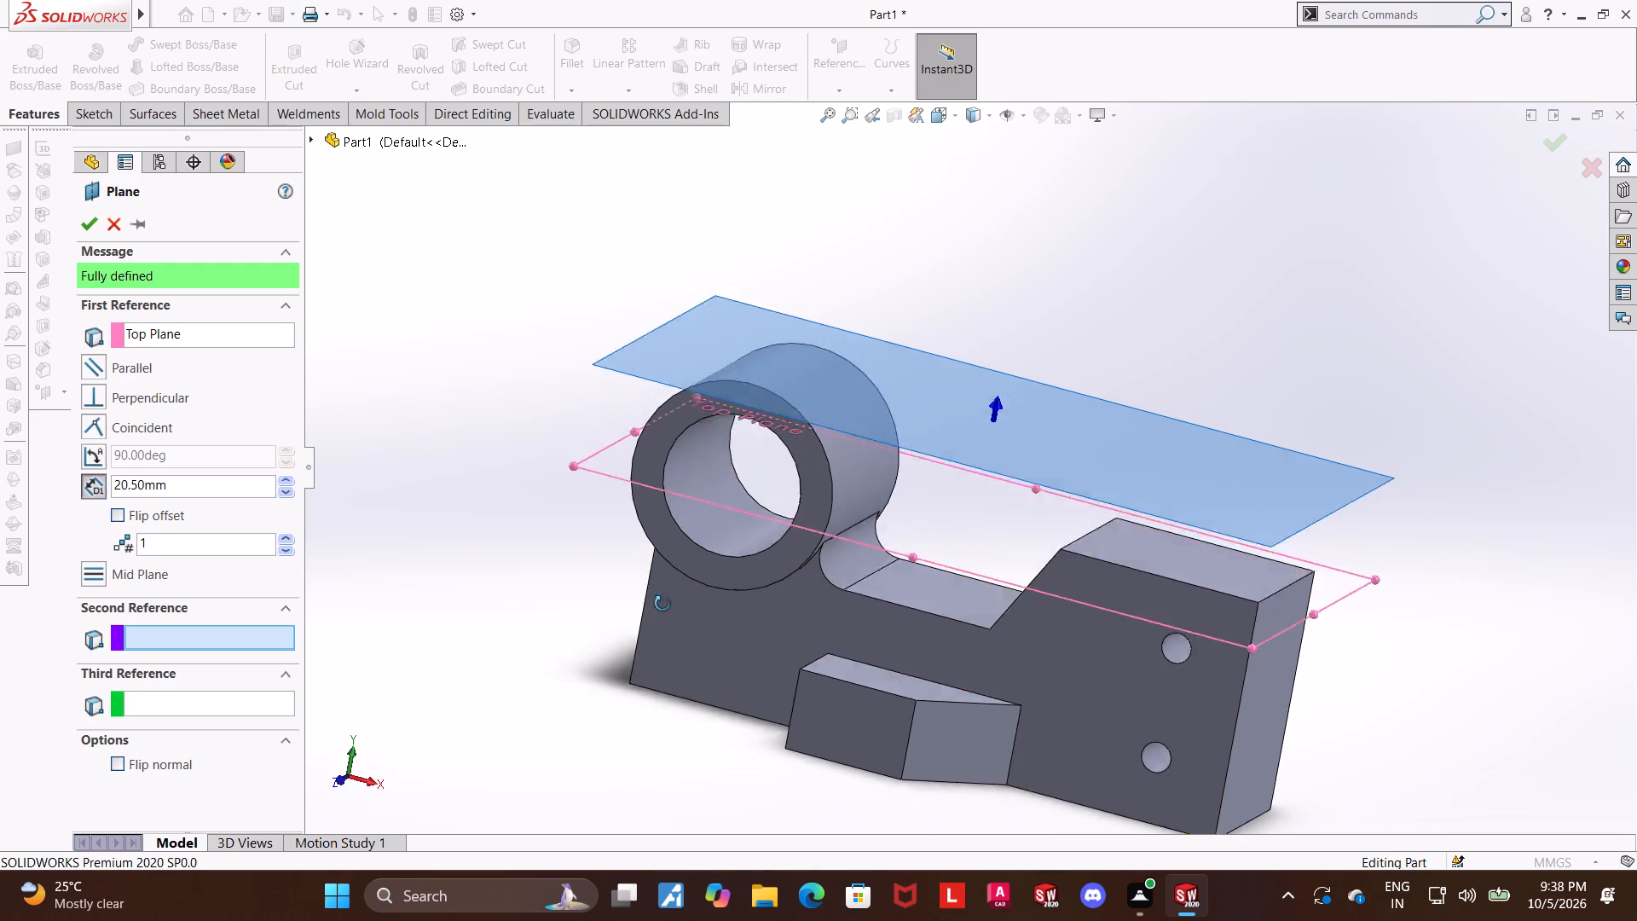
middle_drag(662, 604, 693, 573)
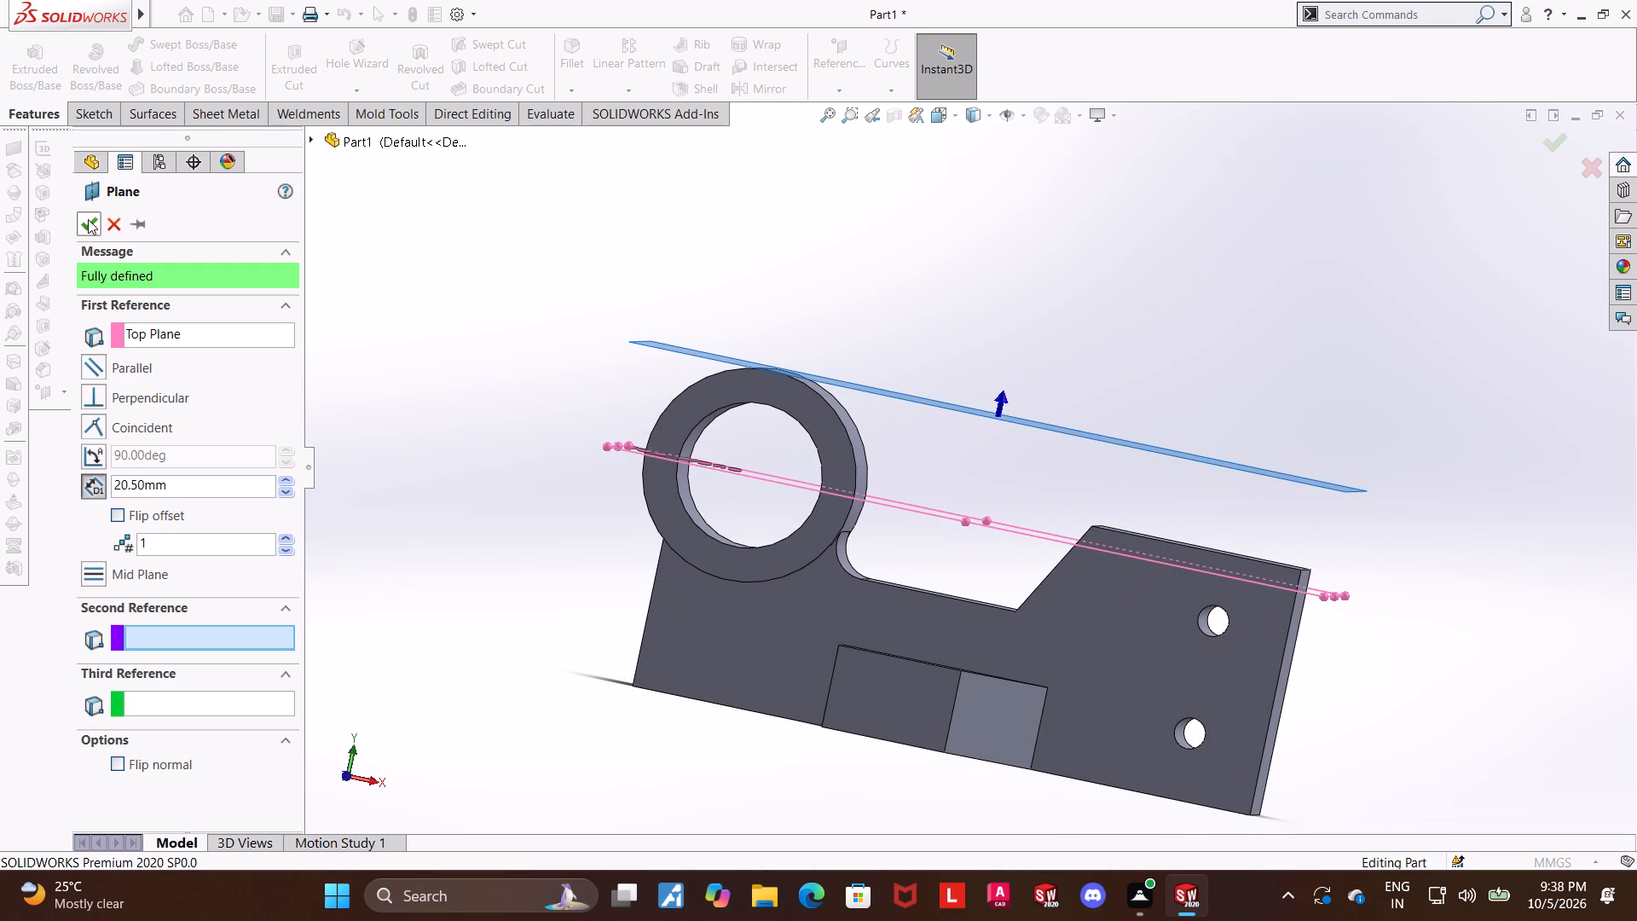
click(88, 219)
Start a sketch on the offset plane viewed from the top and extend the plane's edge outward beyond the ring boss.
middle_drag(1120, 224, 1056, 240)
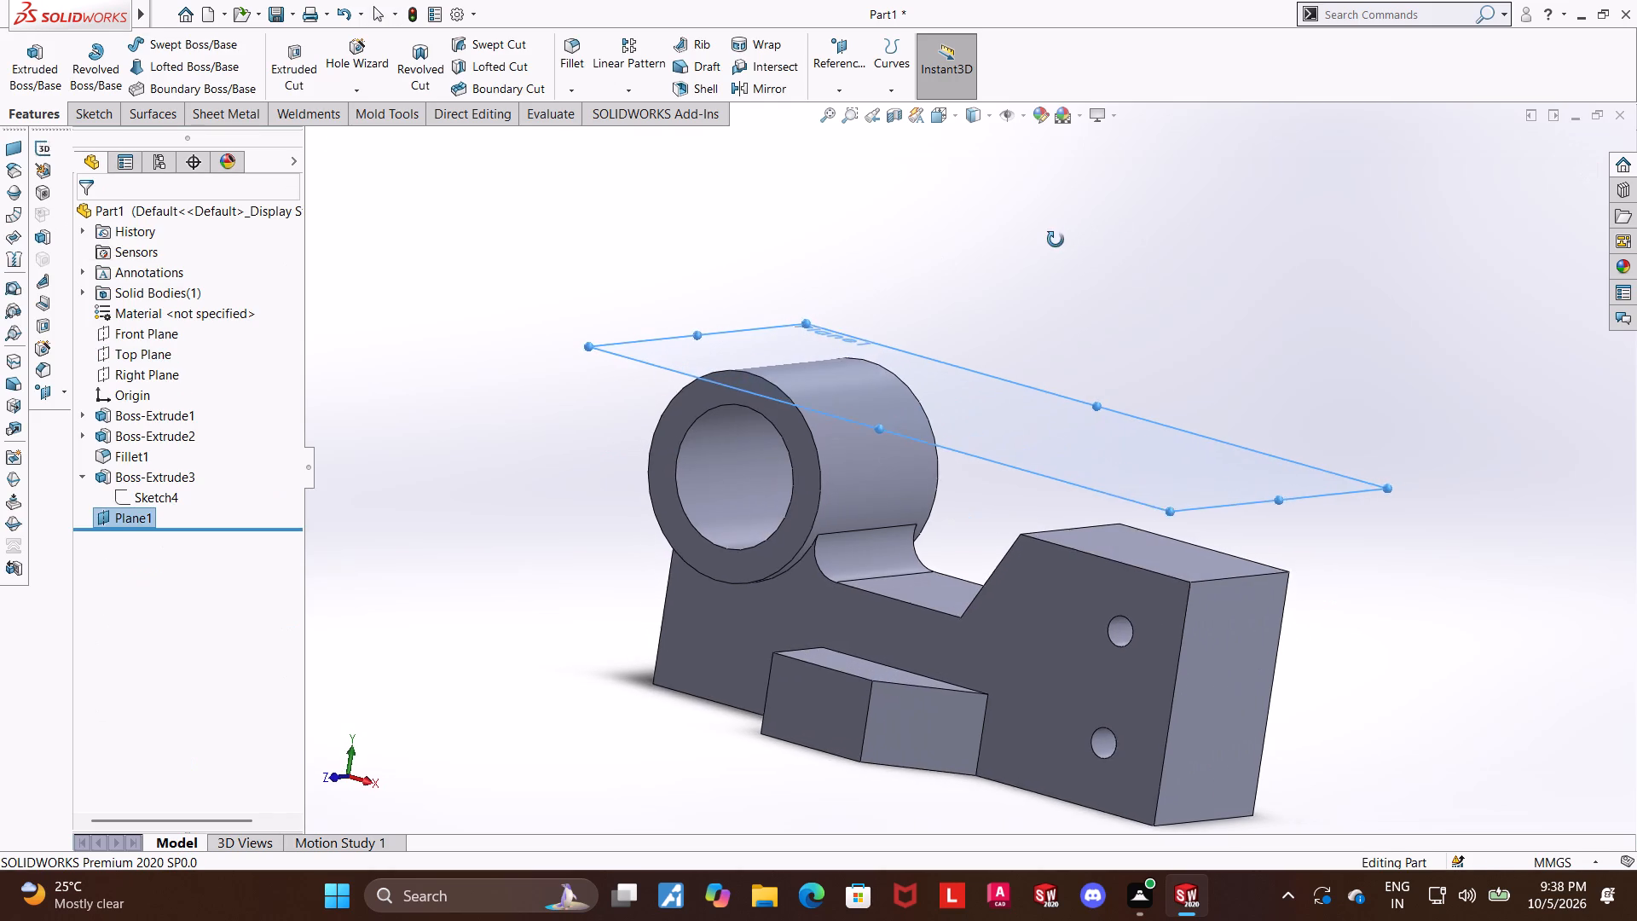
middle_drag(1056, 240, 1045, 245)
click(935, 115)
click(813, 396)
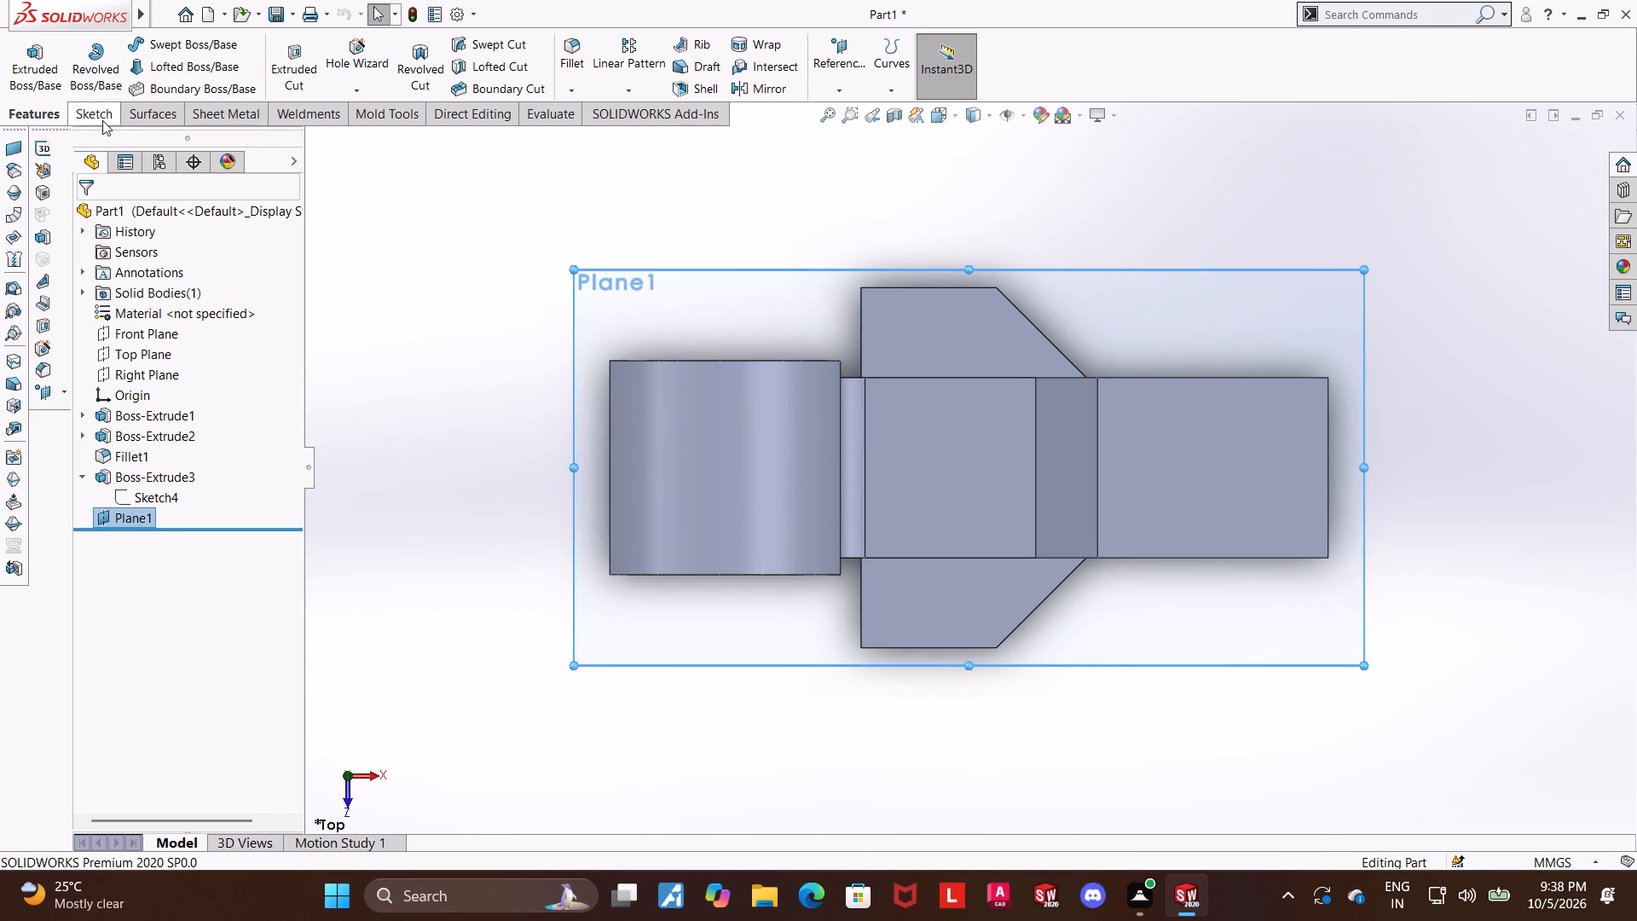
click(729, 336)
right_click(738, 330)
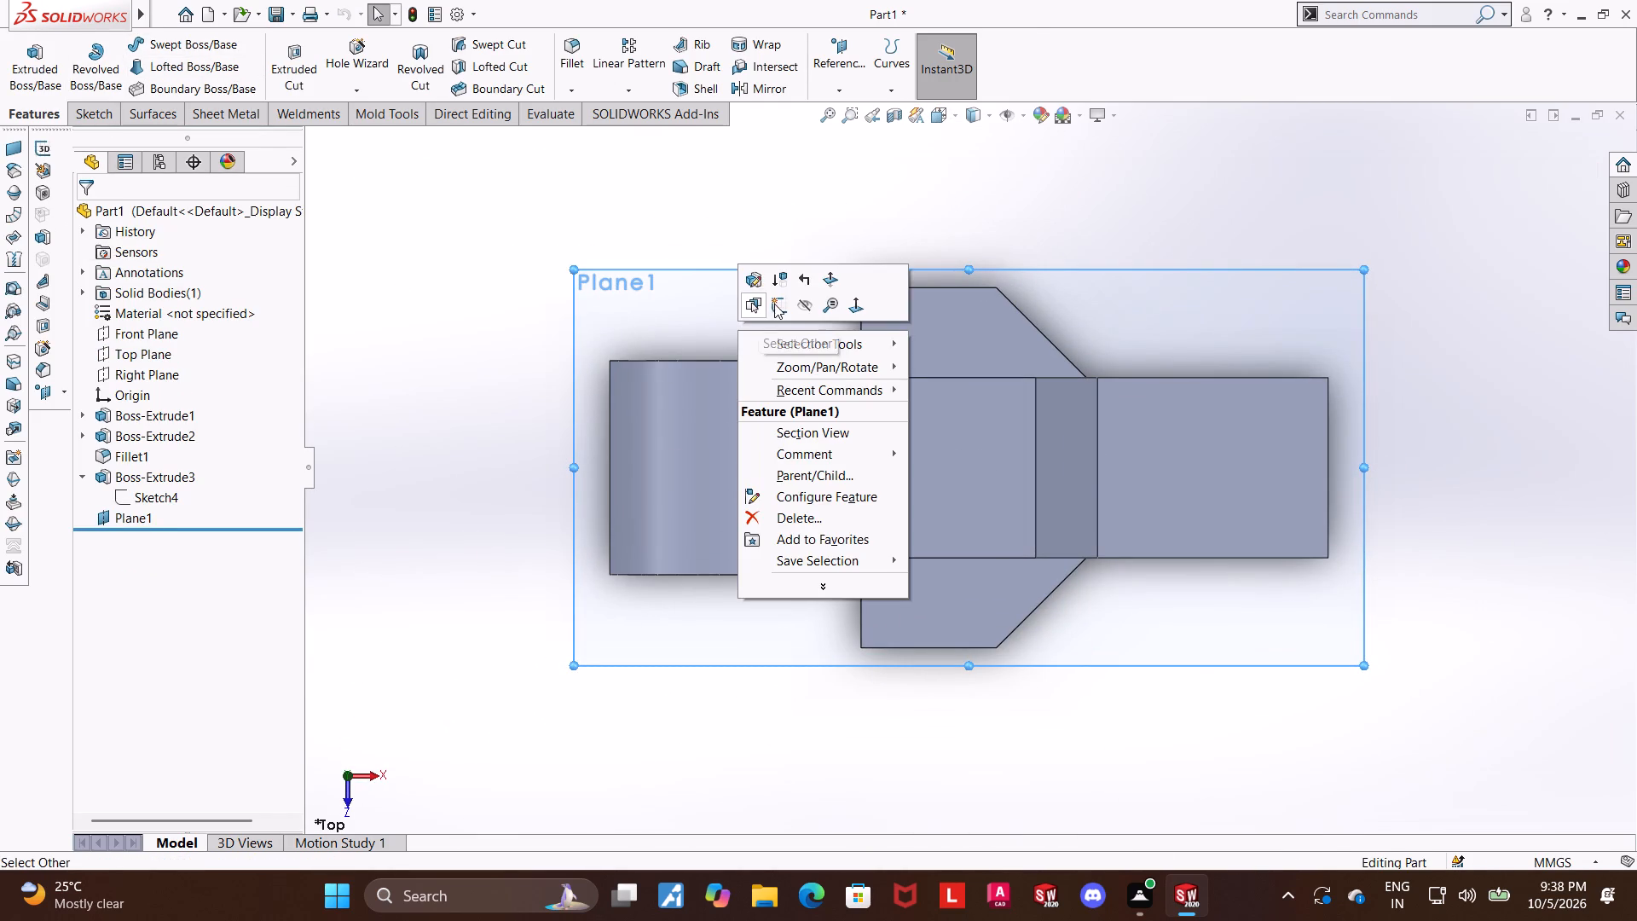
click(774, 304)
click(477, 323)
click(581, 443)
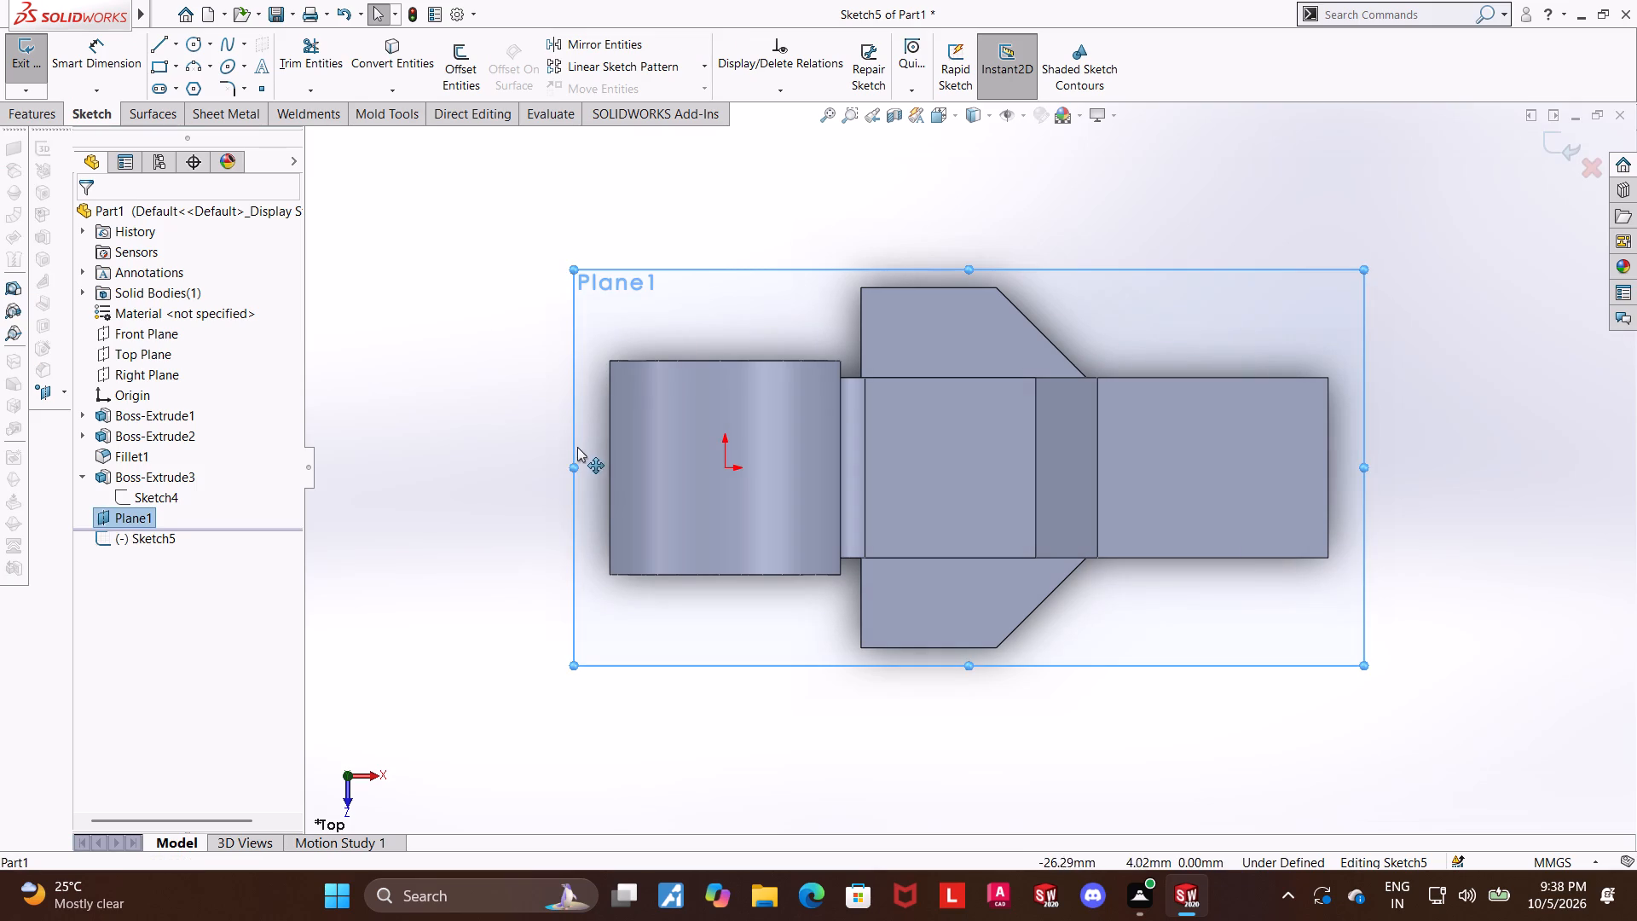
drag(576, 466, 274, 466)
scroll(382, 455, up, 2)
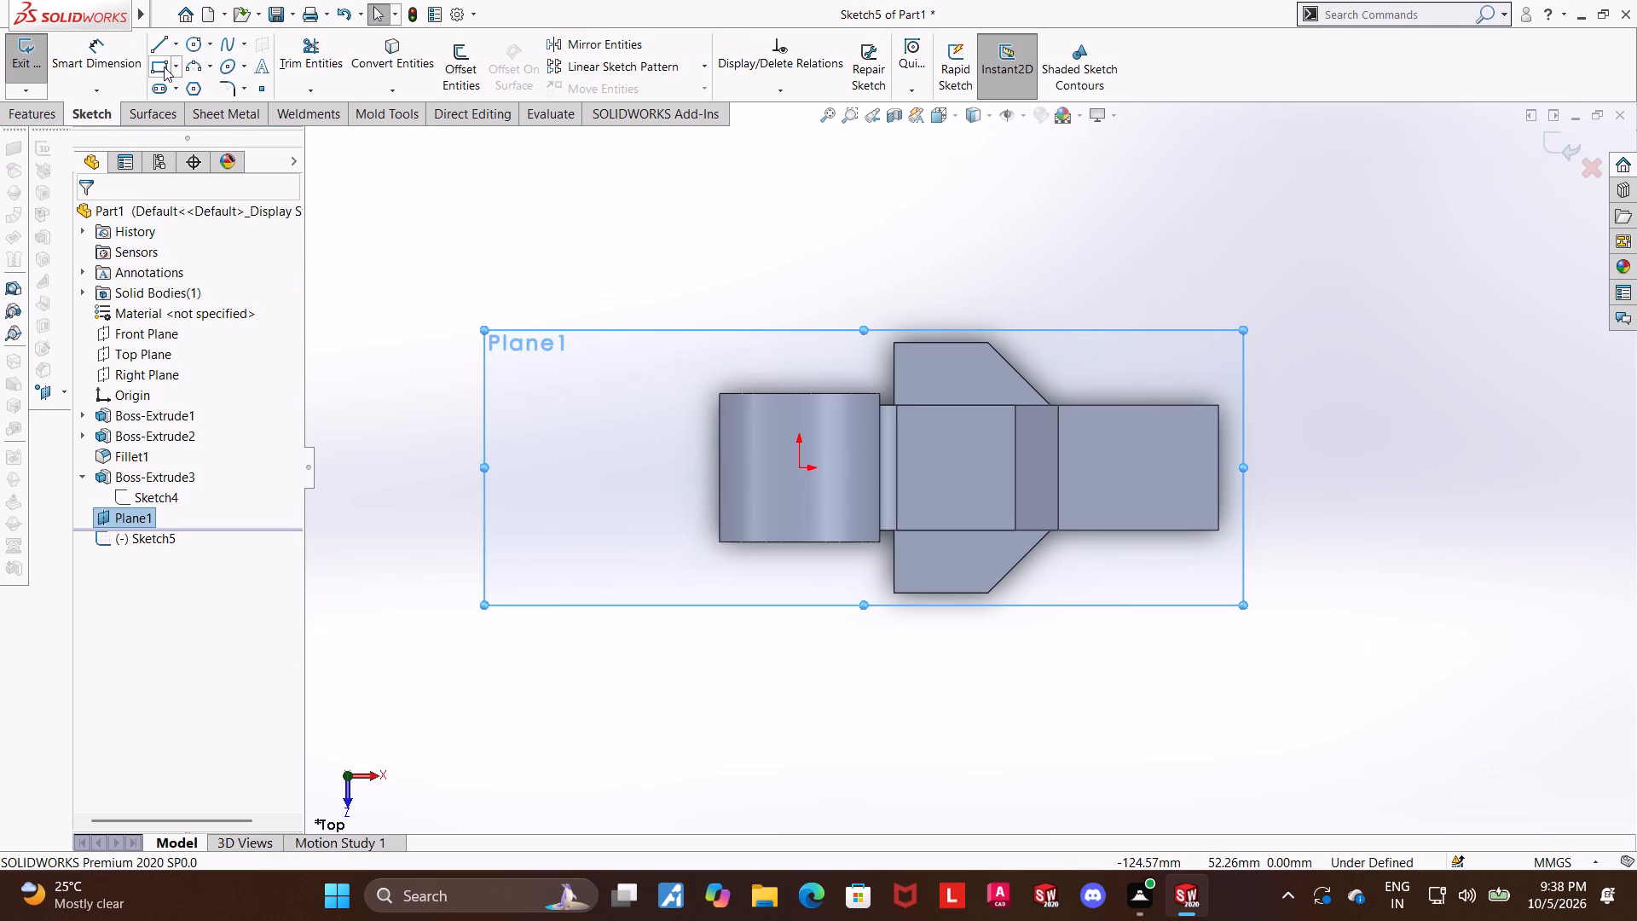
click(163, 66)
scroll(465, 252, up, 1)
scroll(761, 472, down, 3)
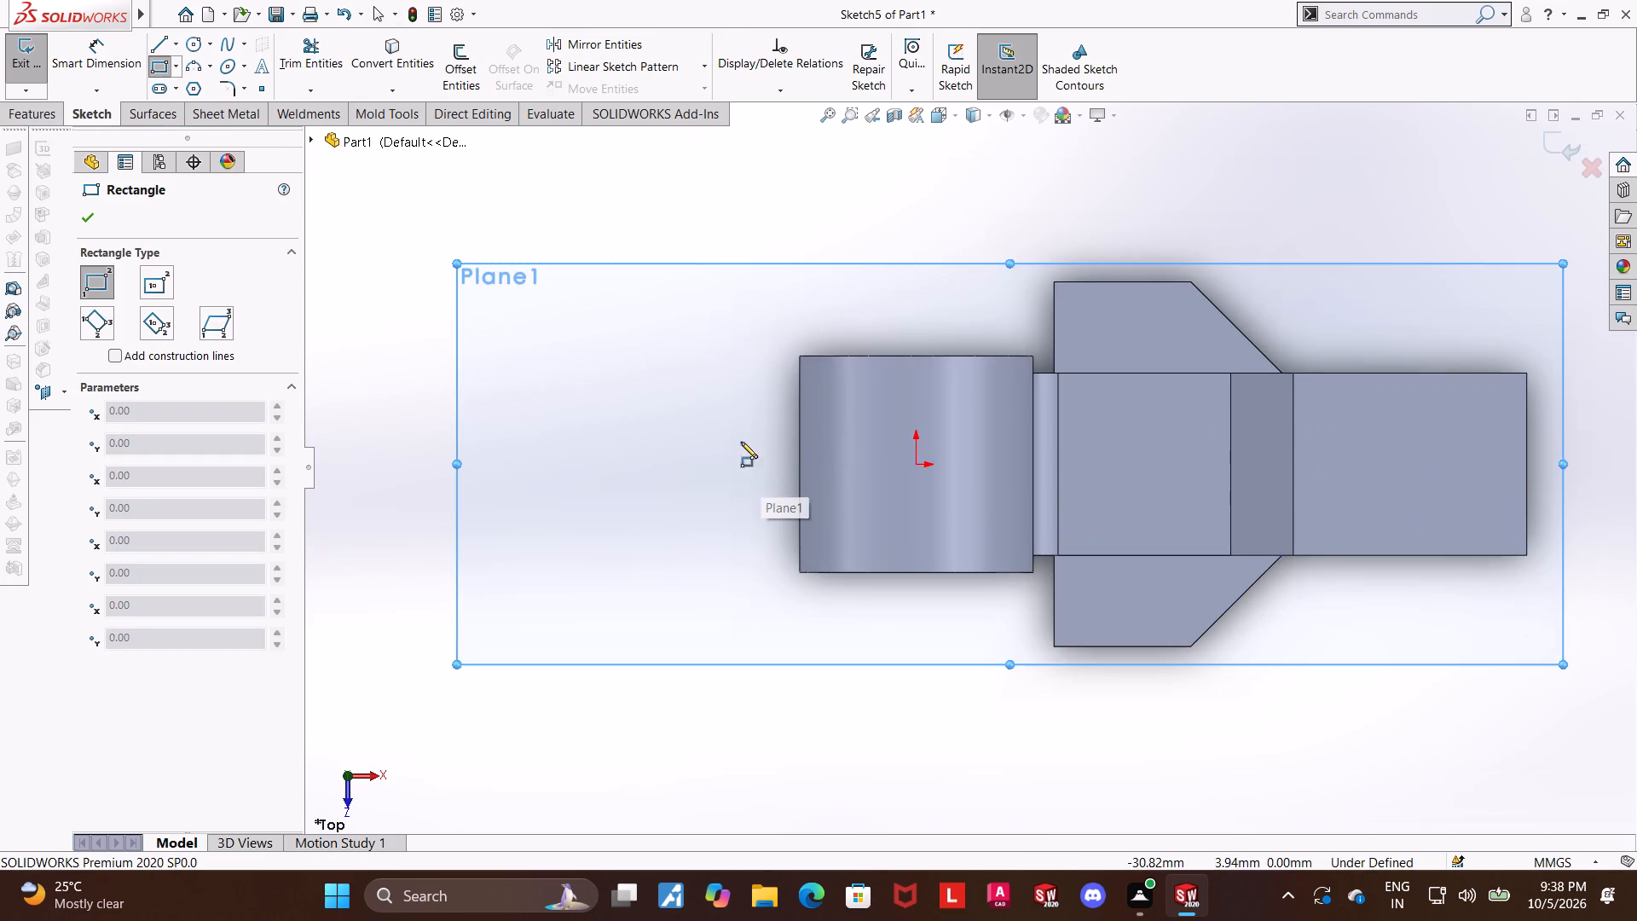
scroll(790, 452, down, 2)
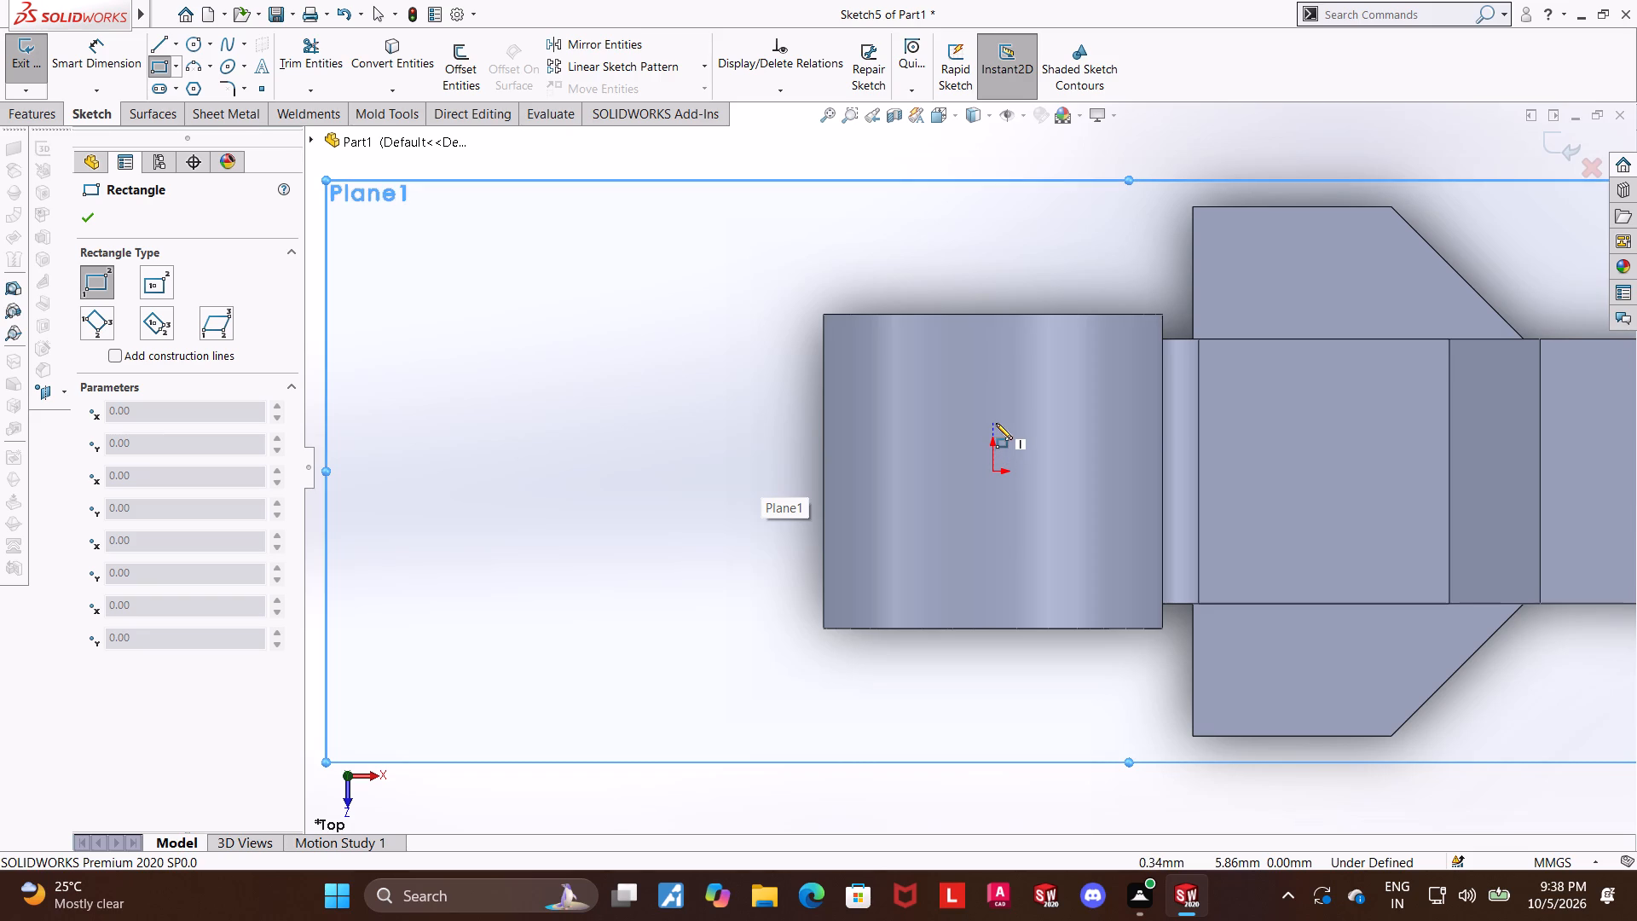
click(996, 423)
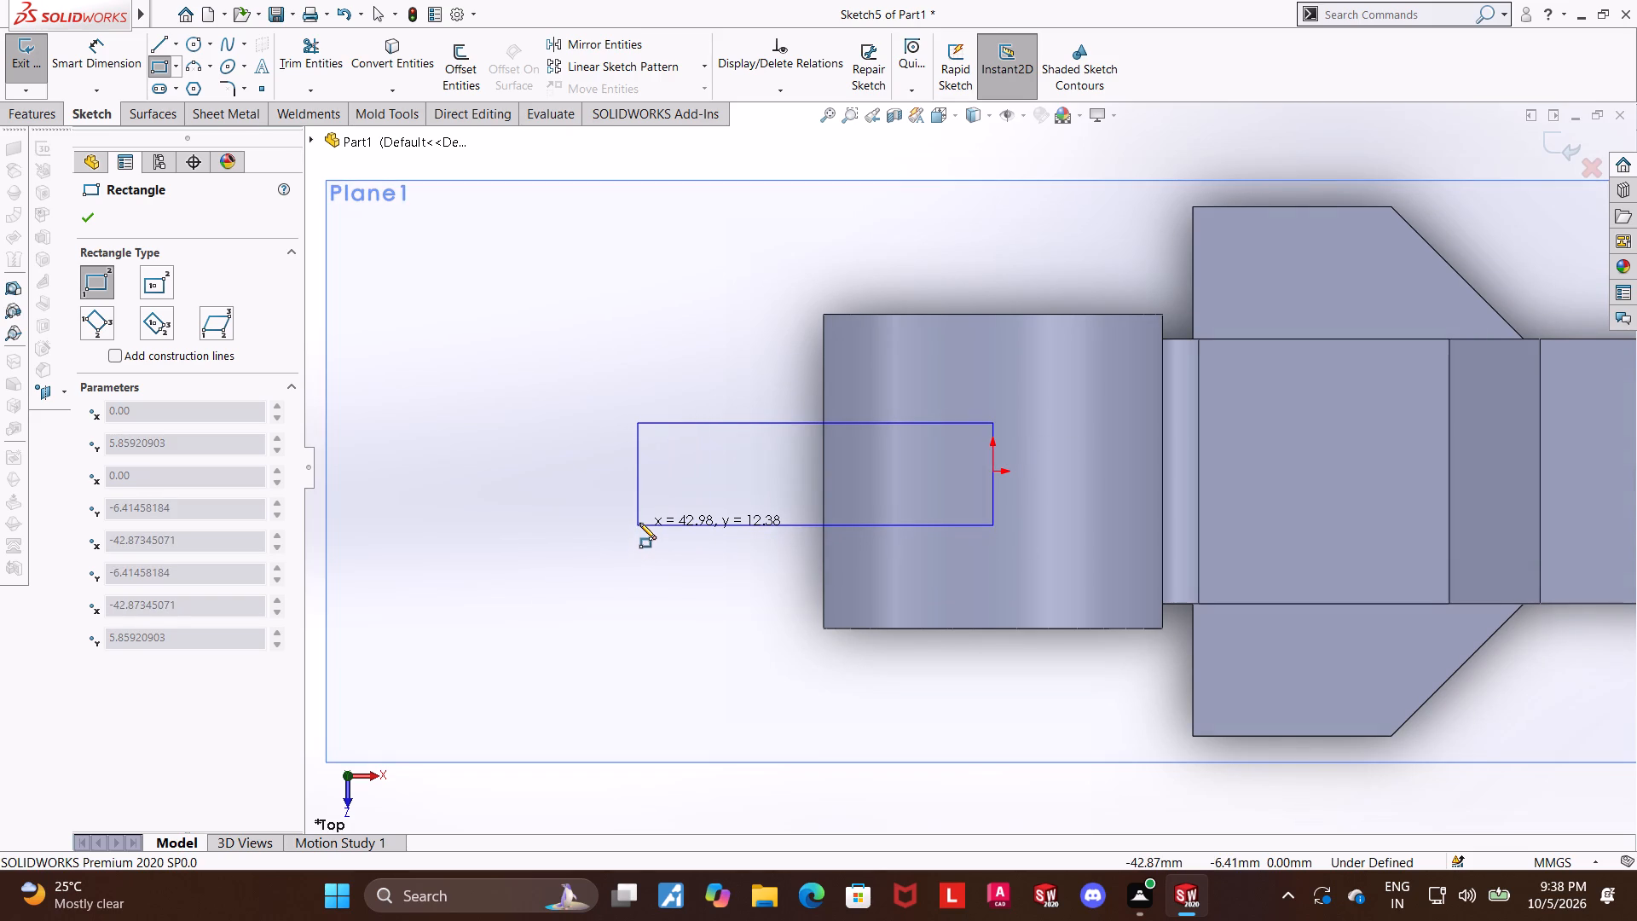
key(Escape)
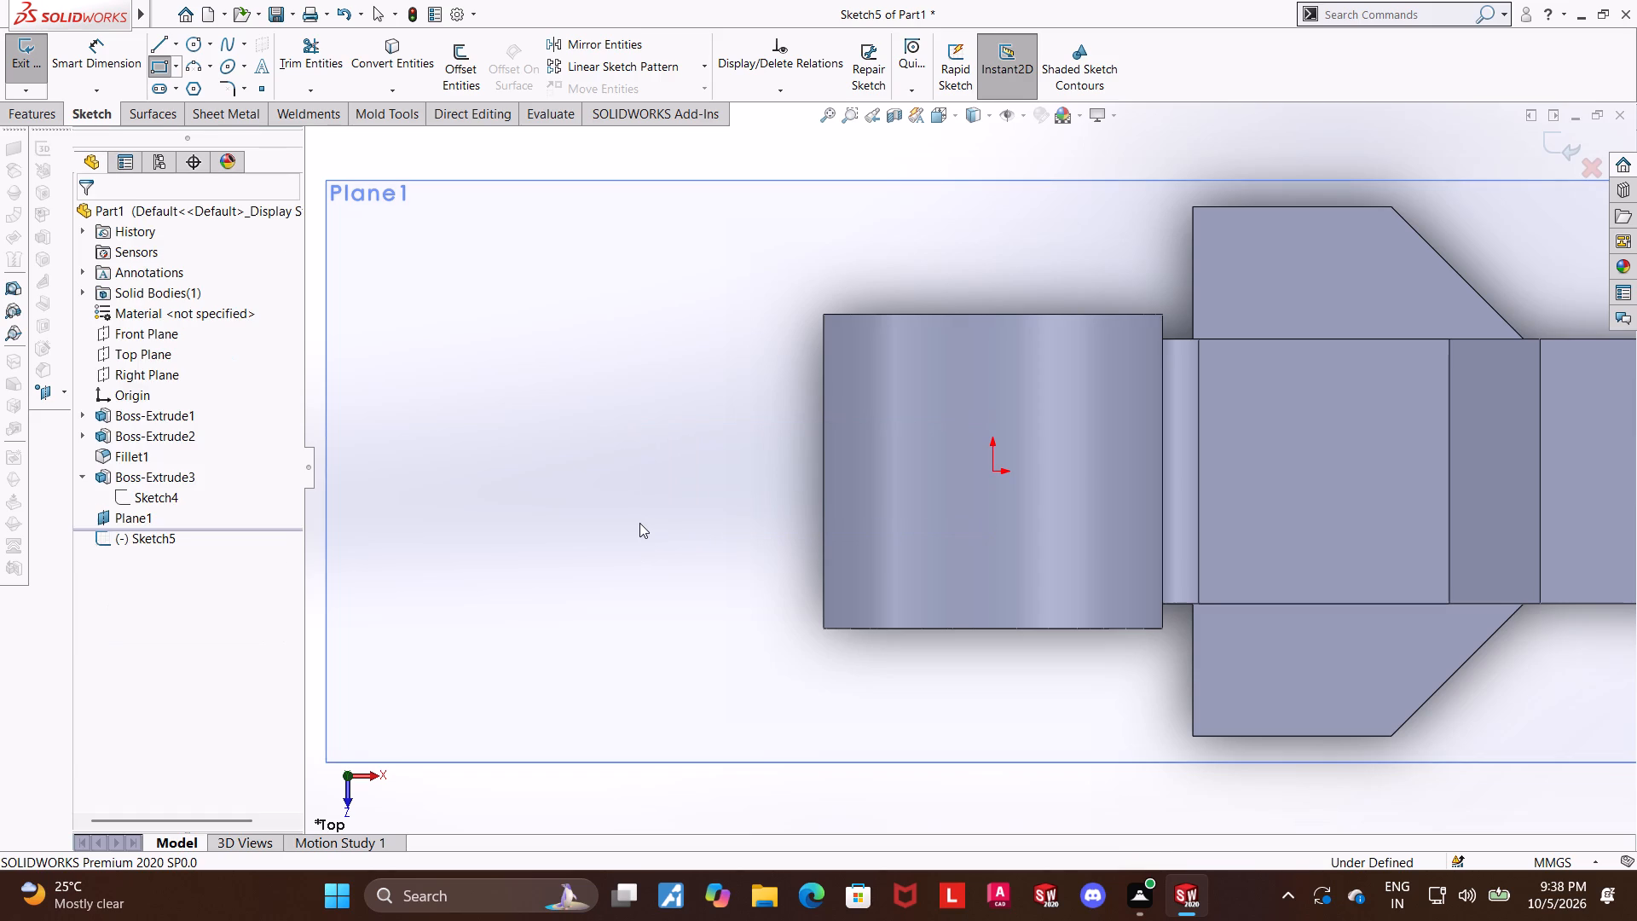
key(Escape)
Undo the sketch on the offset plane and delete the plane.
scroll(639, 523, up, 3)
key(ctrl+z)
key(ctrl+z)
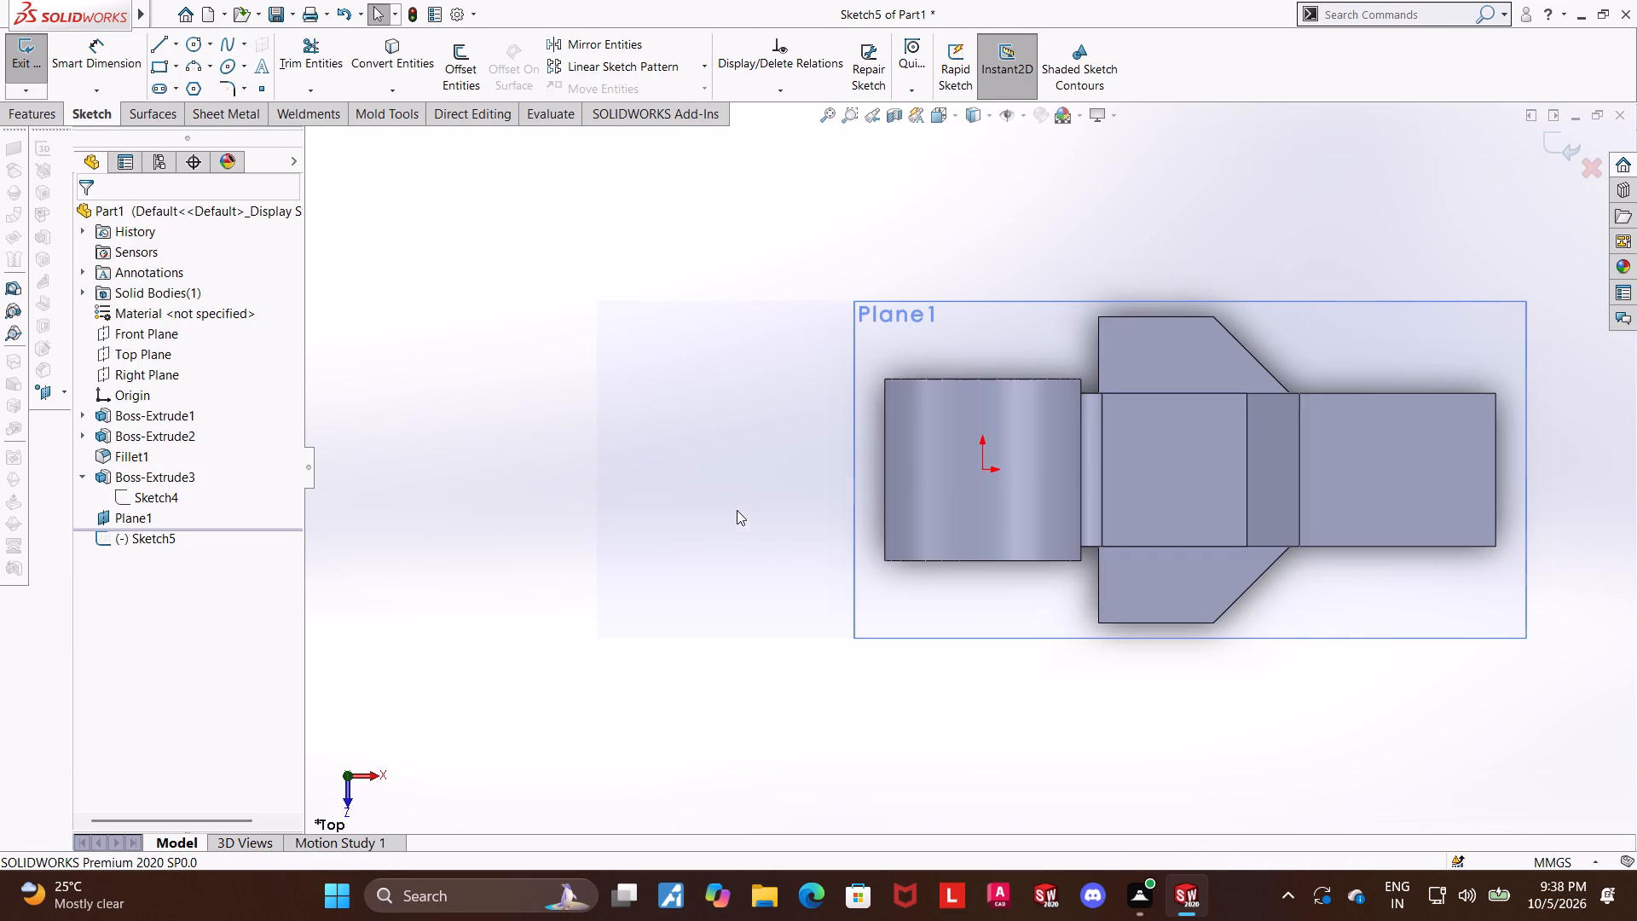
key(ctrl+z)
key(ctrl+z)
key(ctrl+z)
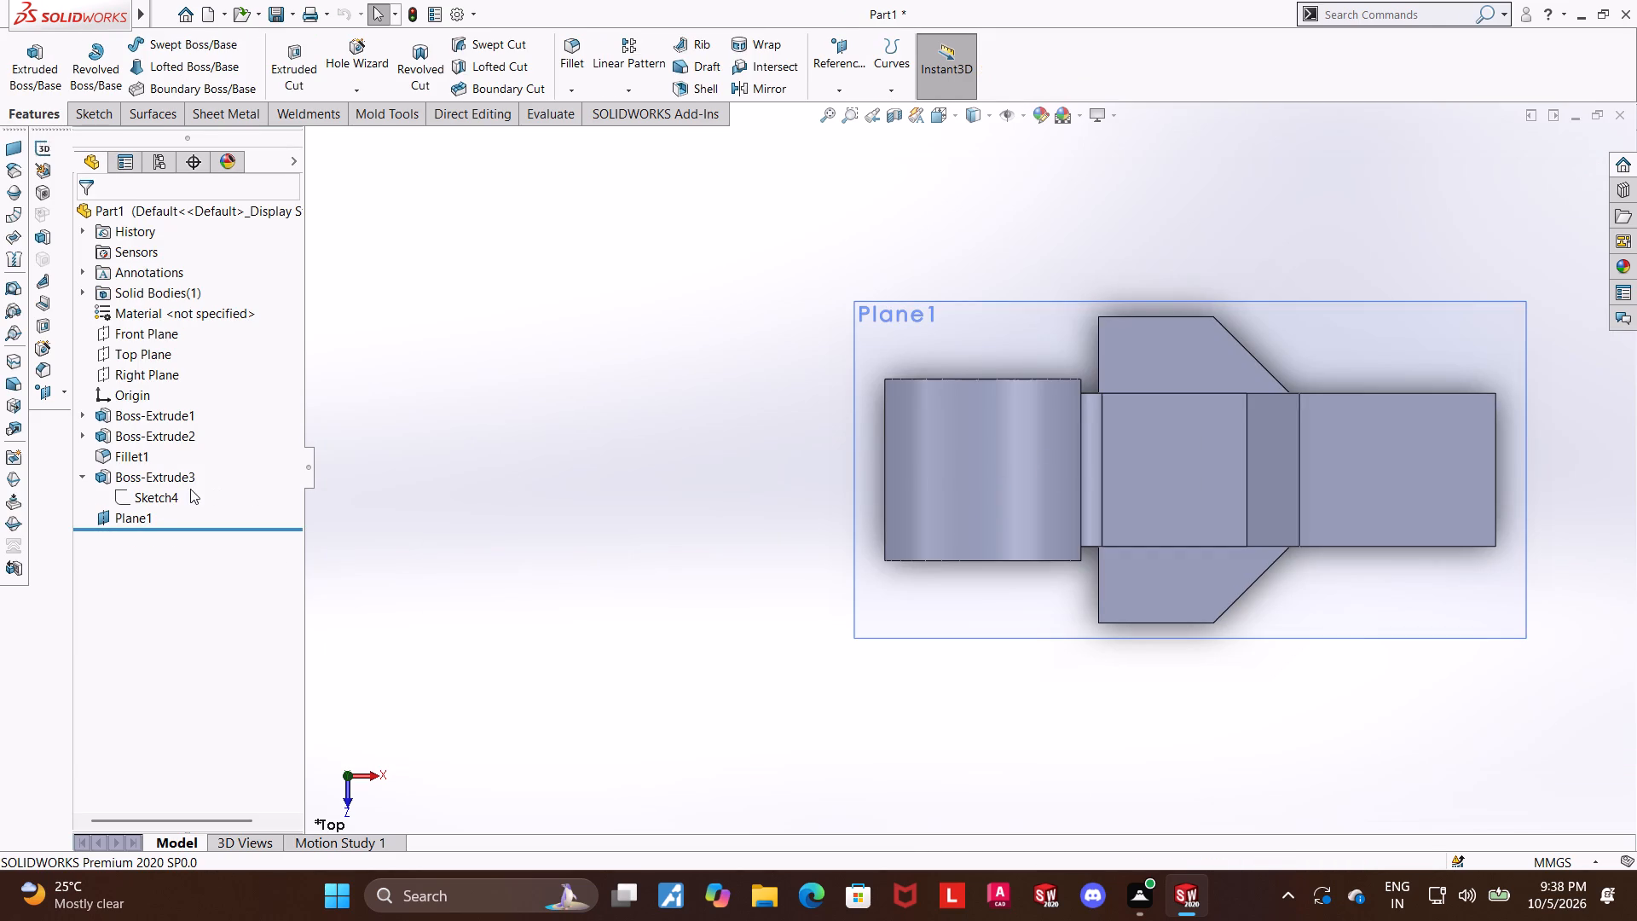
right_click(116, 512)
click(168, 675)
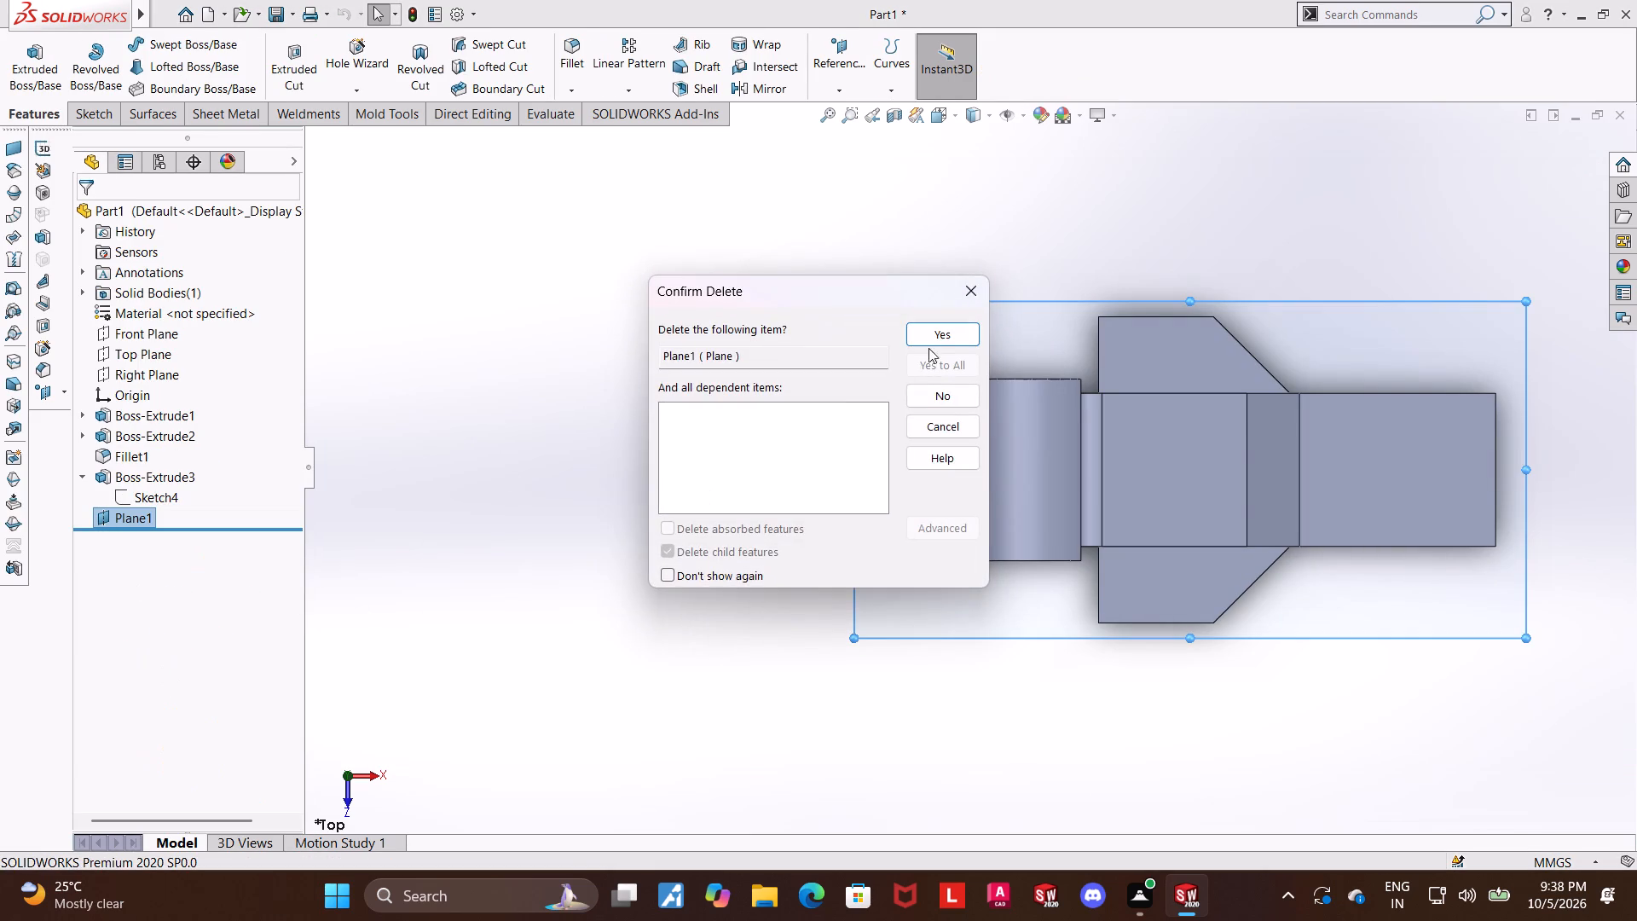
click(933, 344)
Start a sketch on the top face of the body's raised two-hole end and view it face-on.
scroll(1096, 591, up, 2)
middle_drag(1188, 592, 1185, 334)
scroll(1346, 460, up, 2)
middle_drag(1350, 460, 1281, 539)
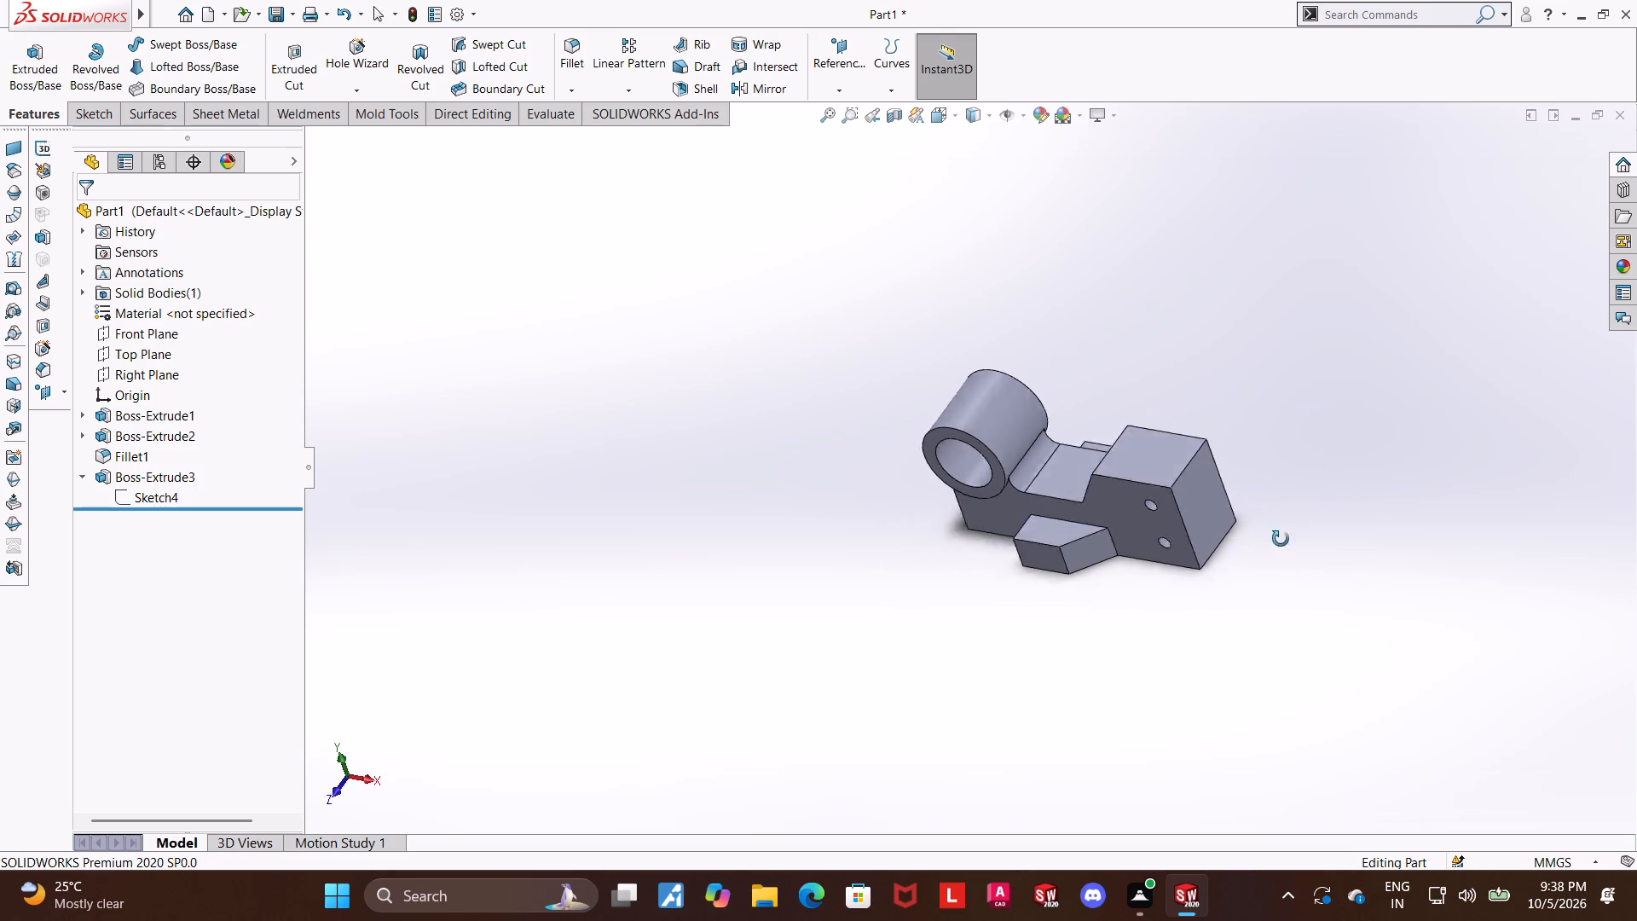
middle_drag(1281, 539, 1231, 678)
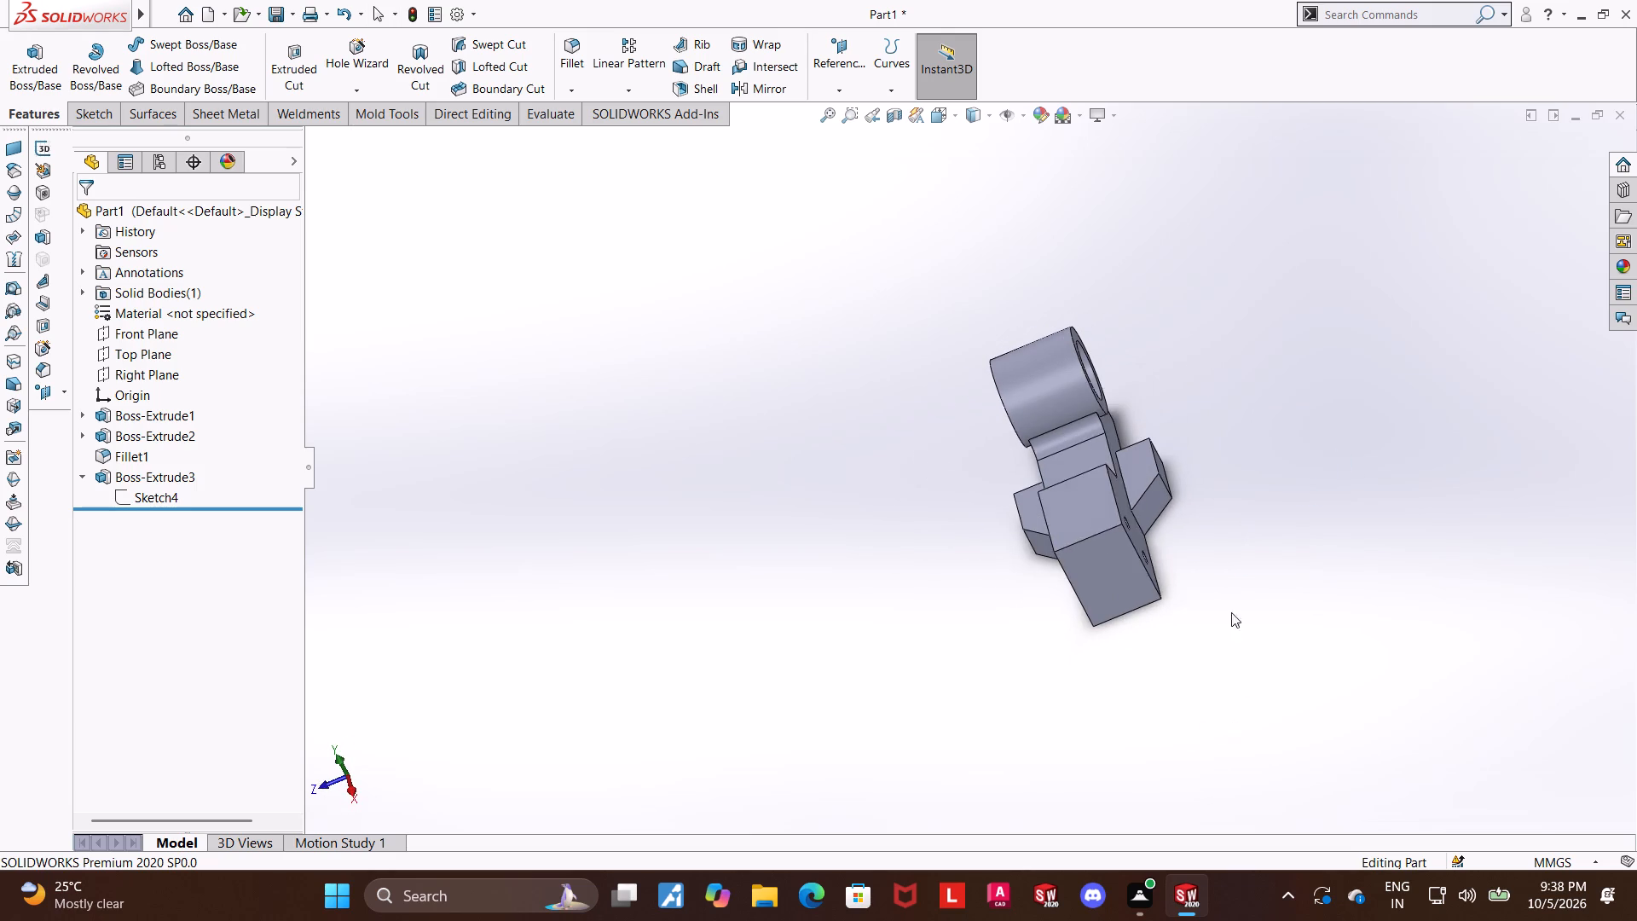
click(1103, 507)
click(1185, 454)
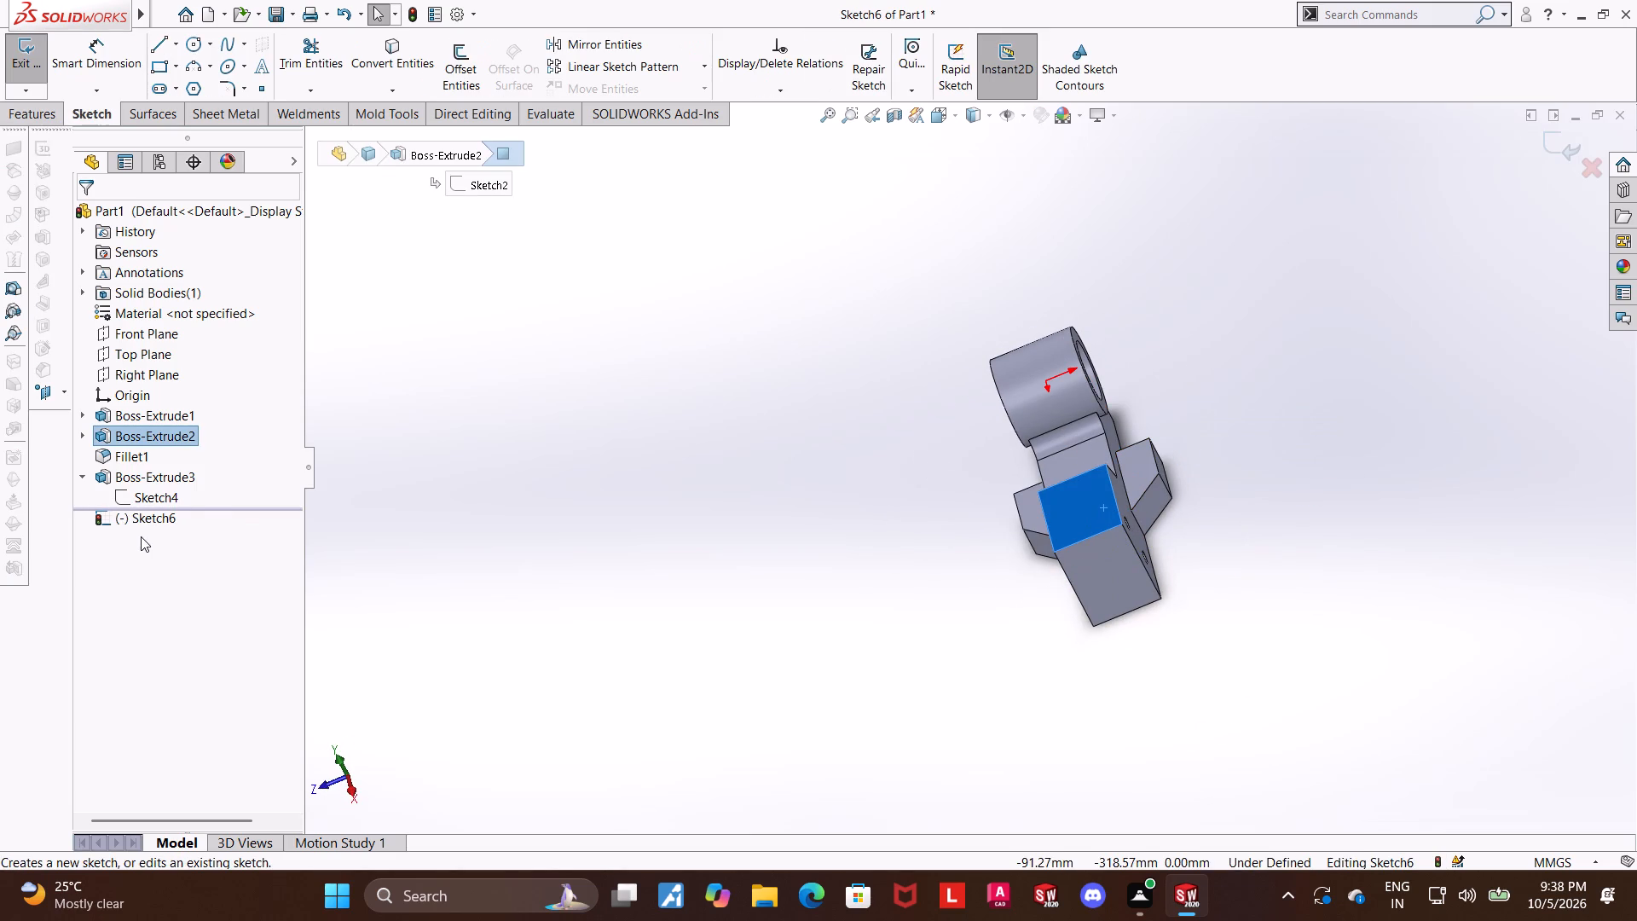
click(143, 526)
click(194, 501)
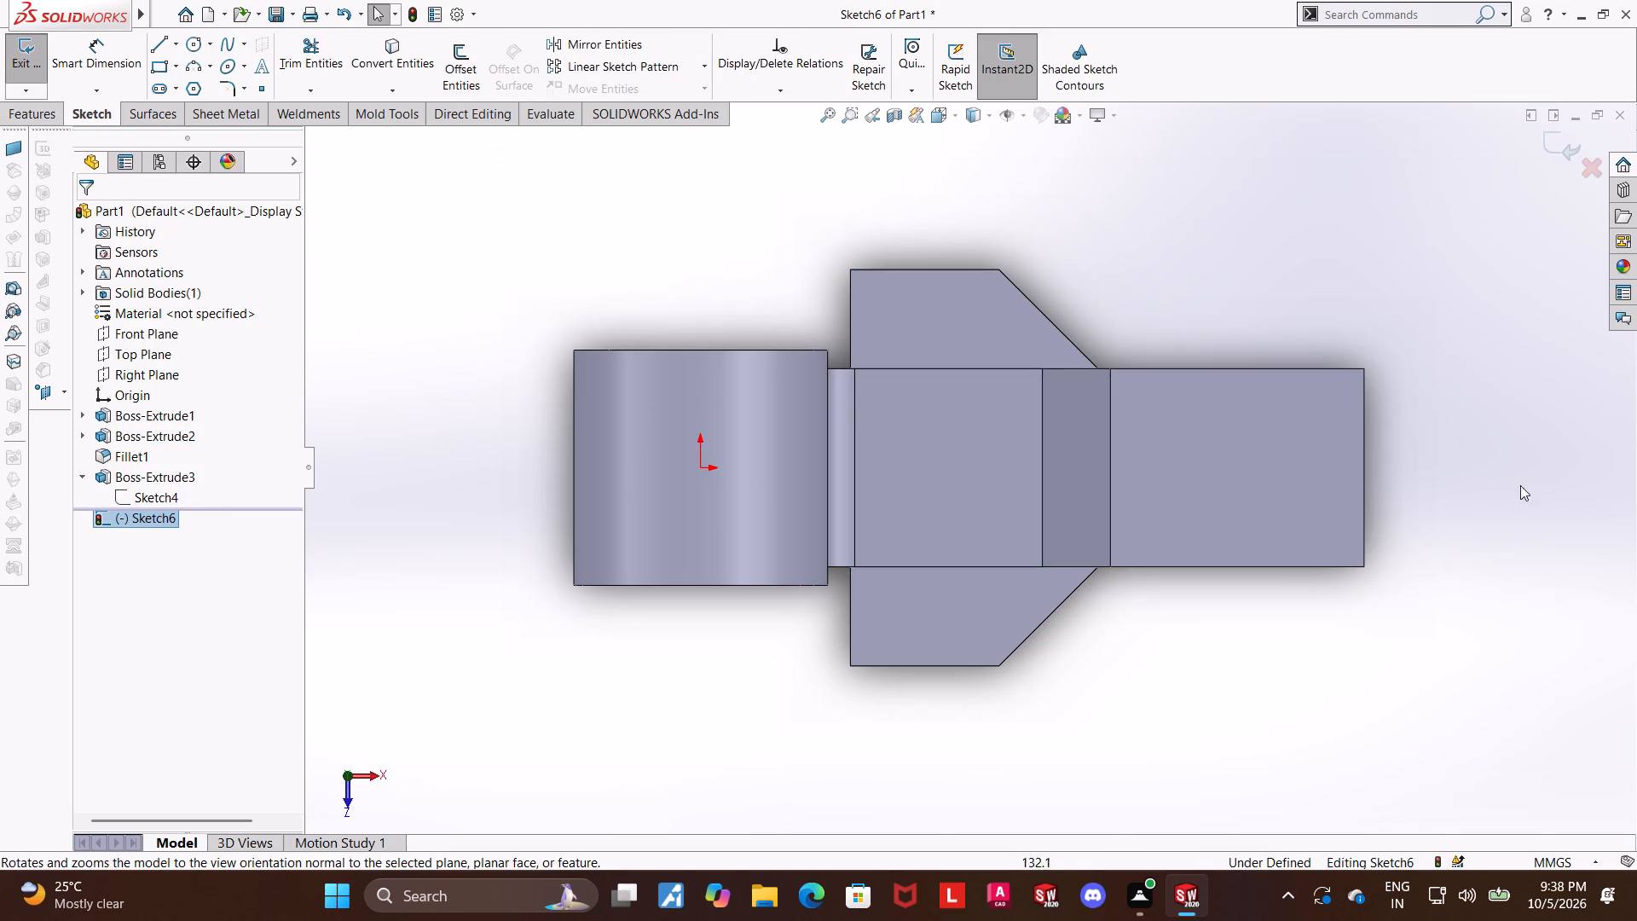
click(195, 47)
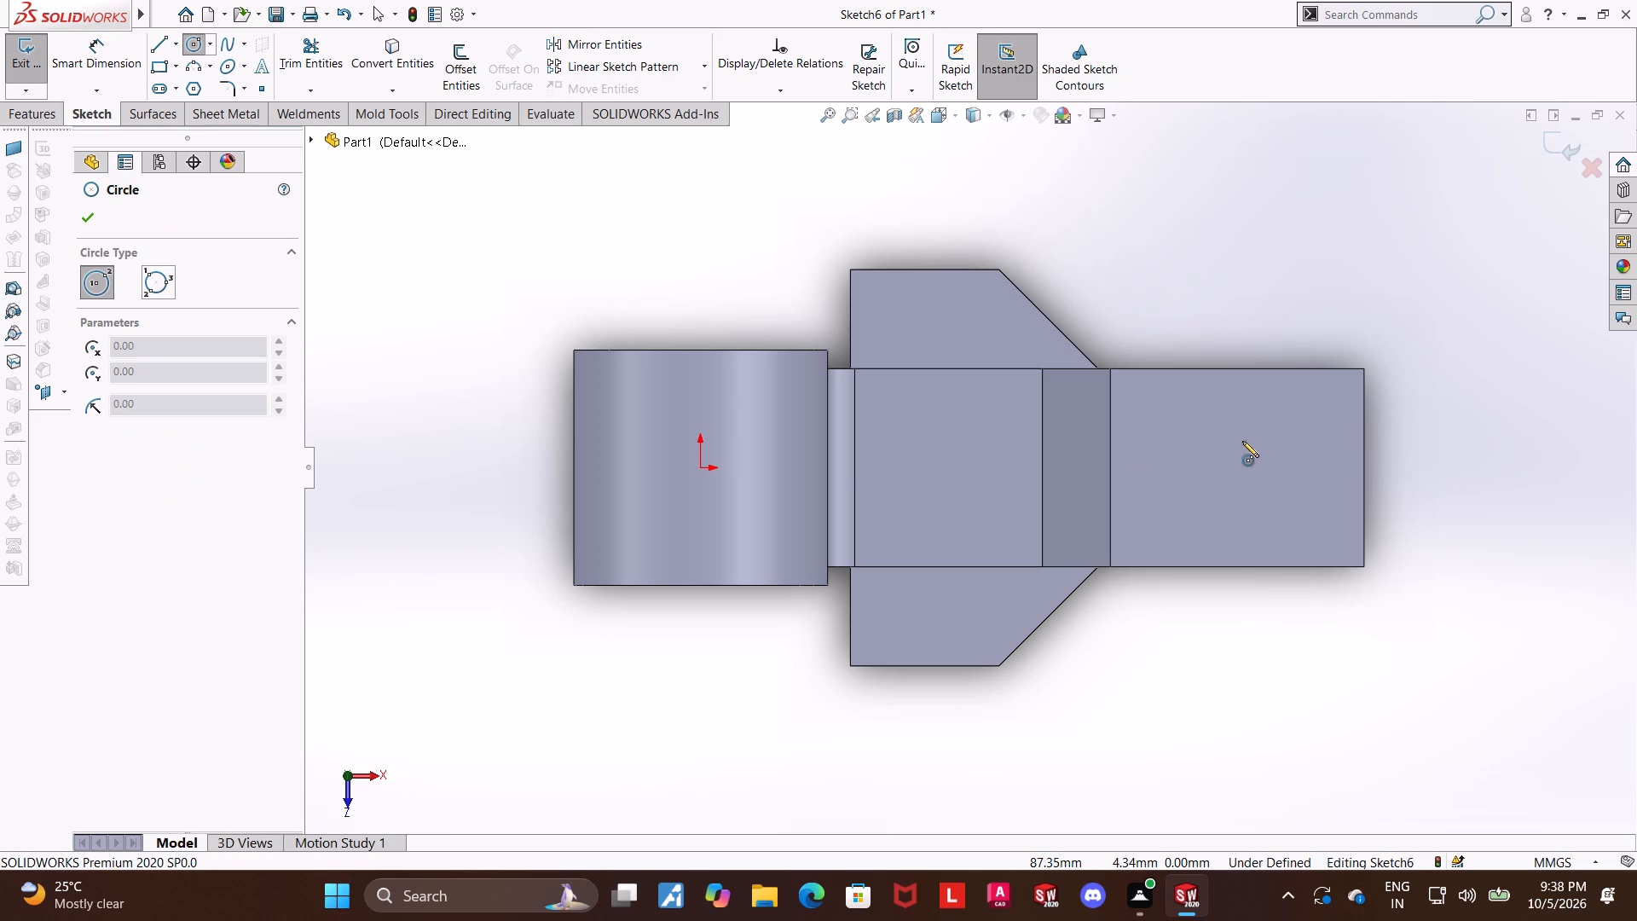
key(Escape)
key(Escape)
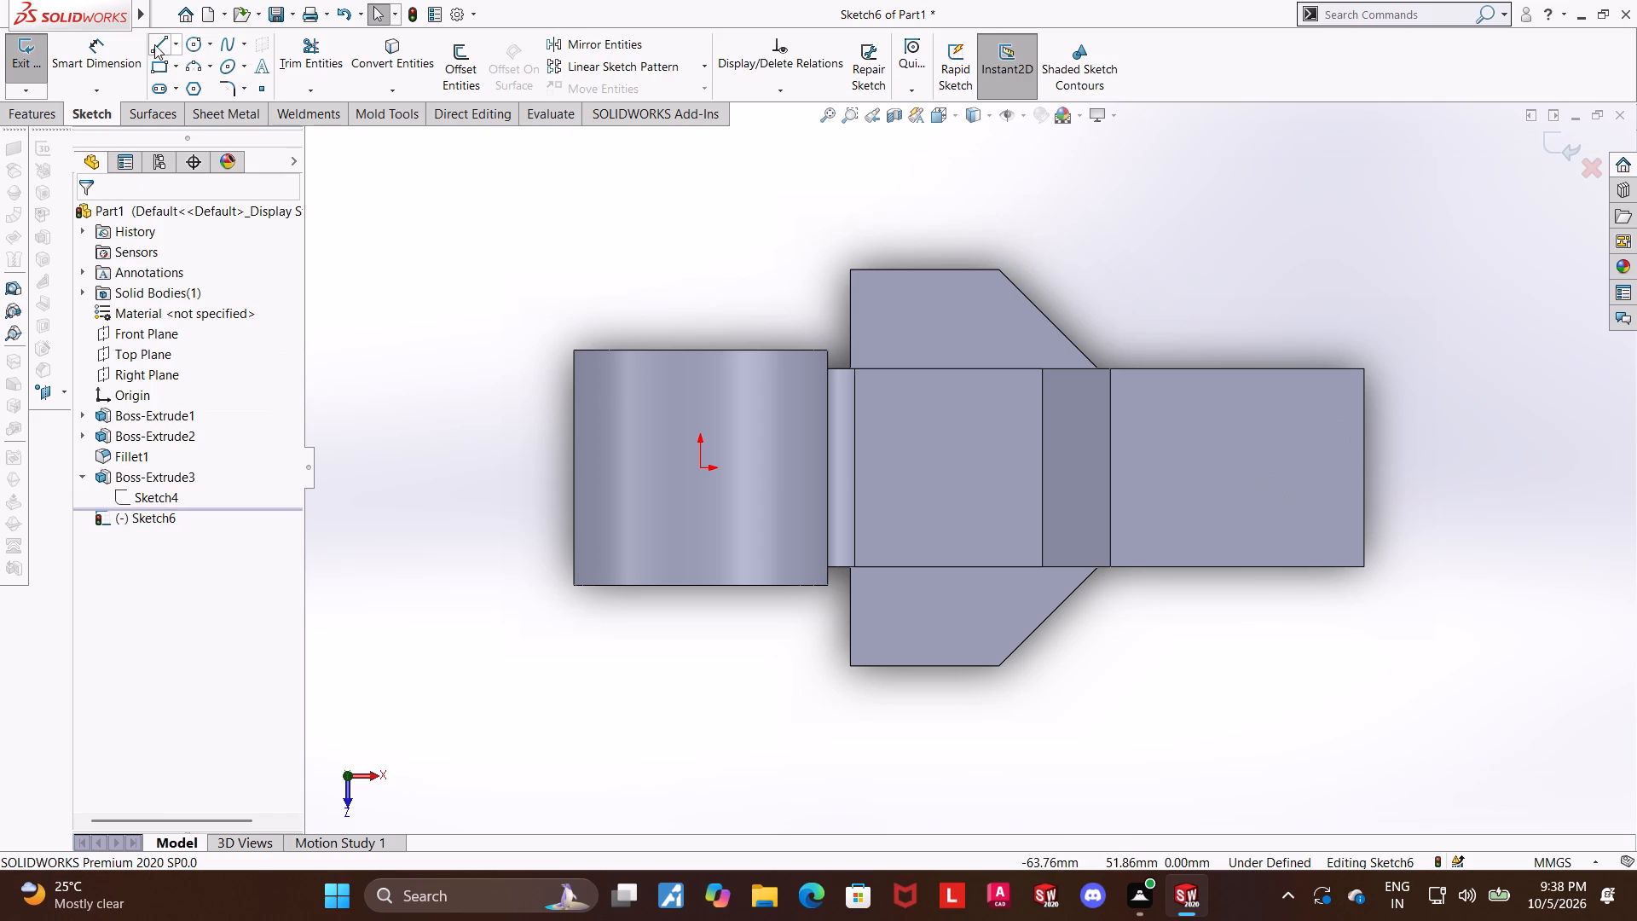
Sketch two corner rectangles, each about 31 by 9 mm, inward from the two outer end corners of the two-hole block's top face.
click(164, 70)
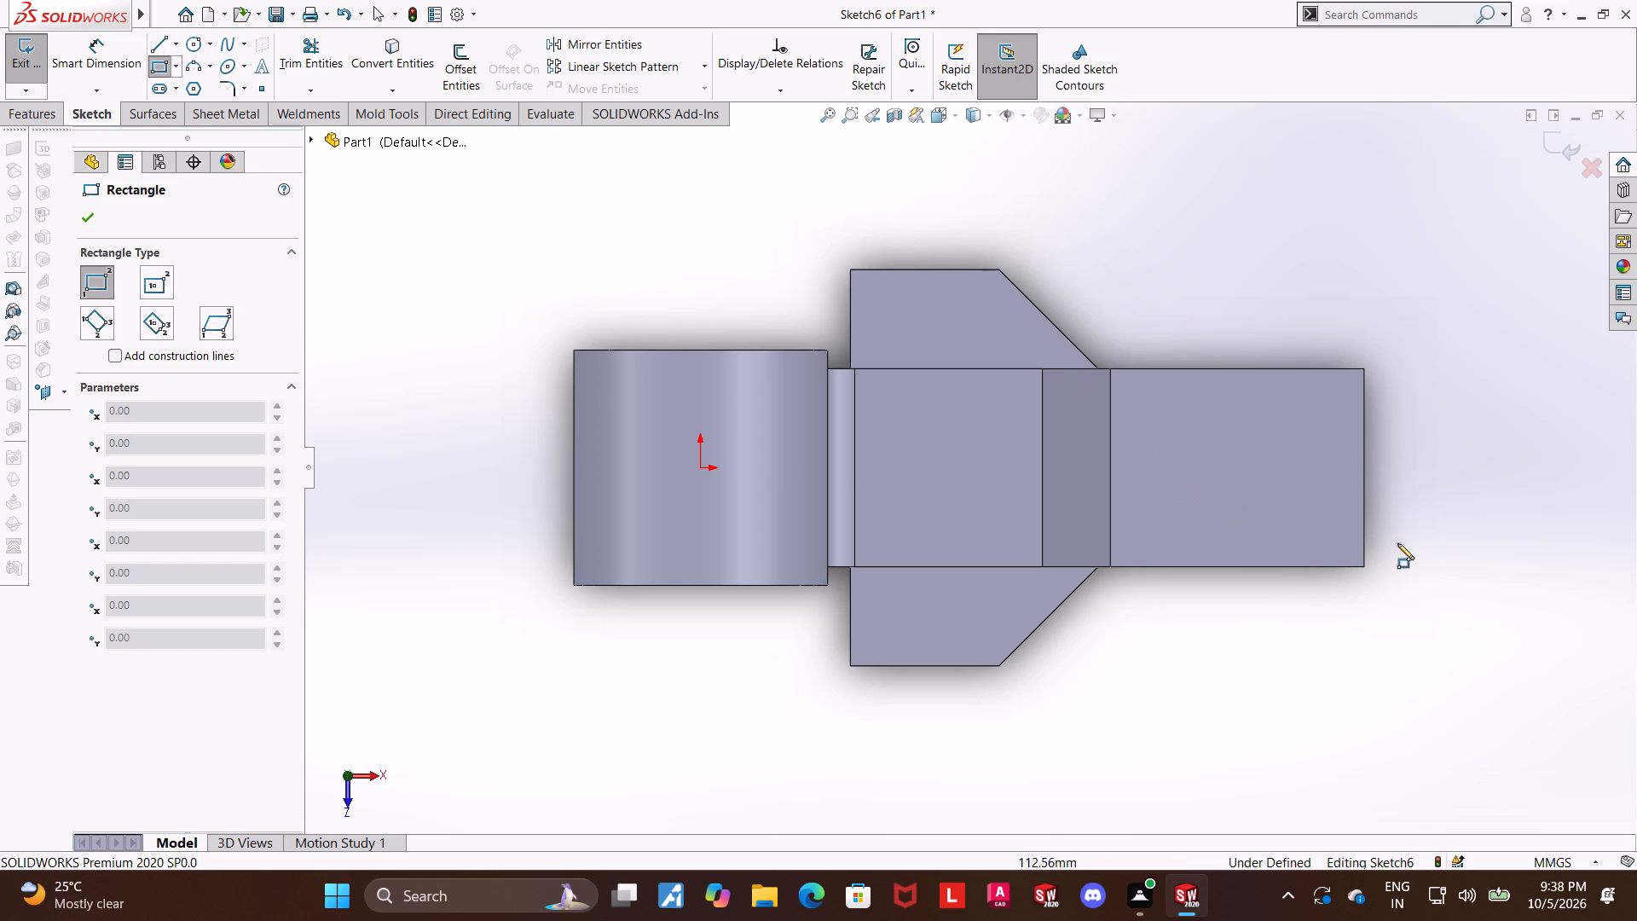
click(1362, 567)
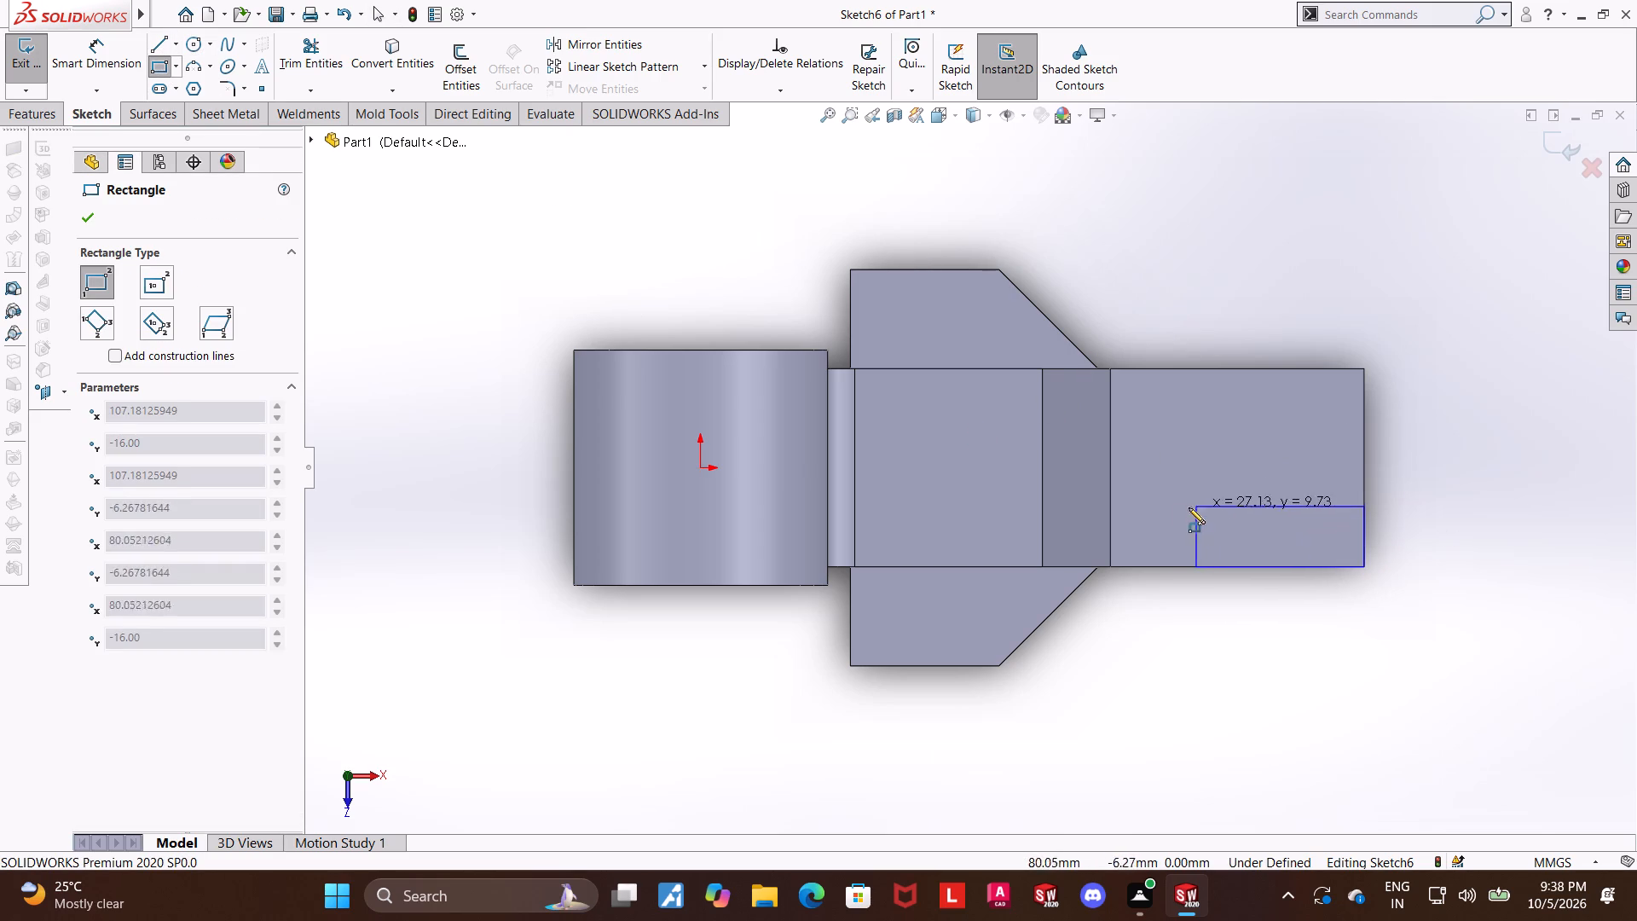
click(1170, 513)
key(Escape)
key(Escape)
click(164, 68)
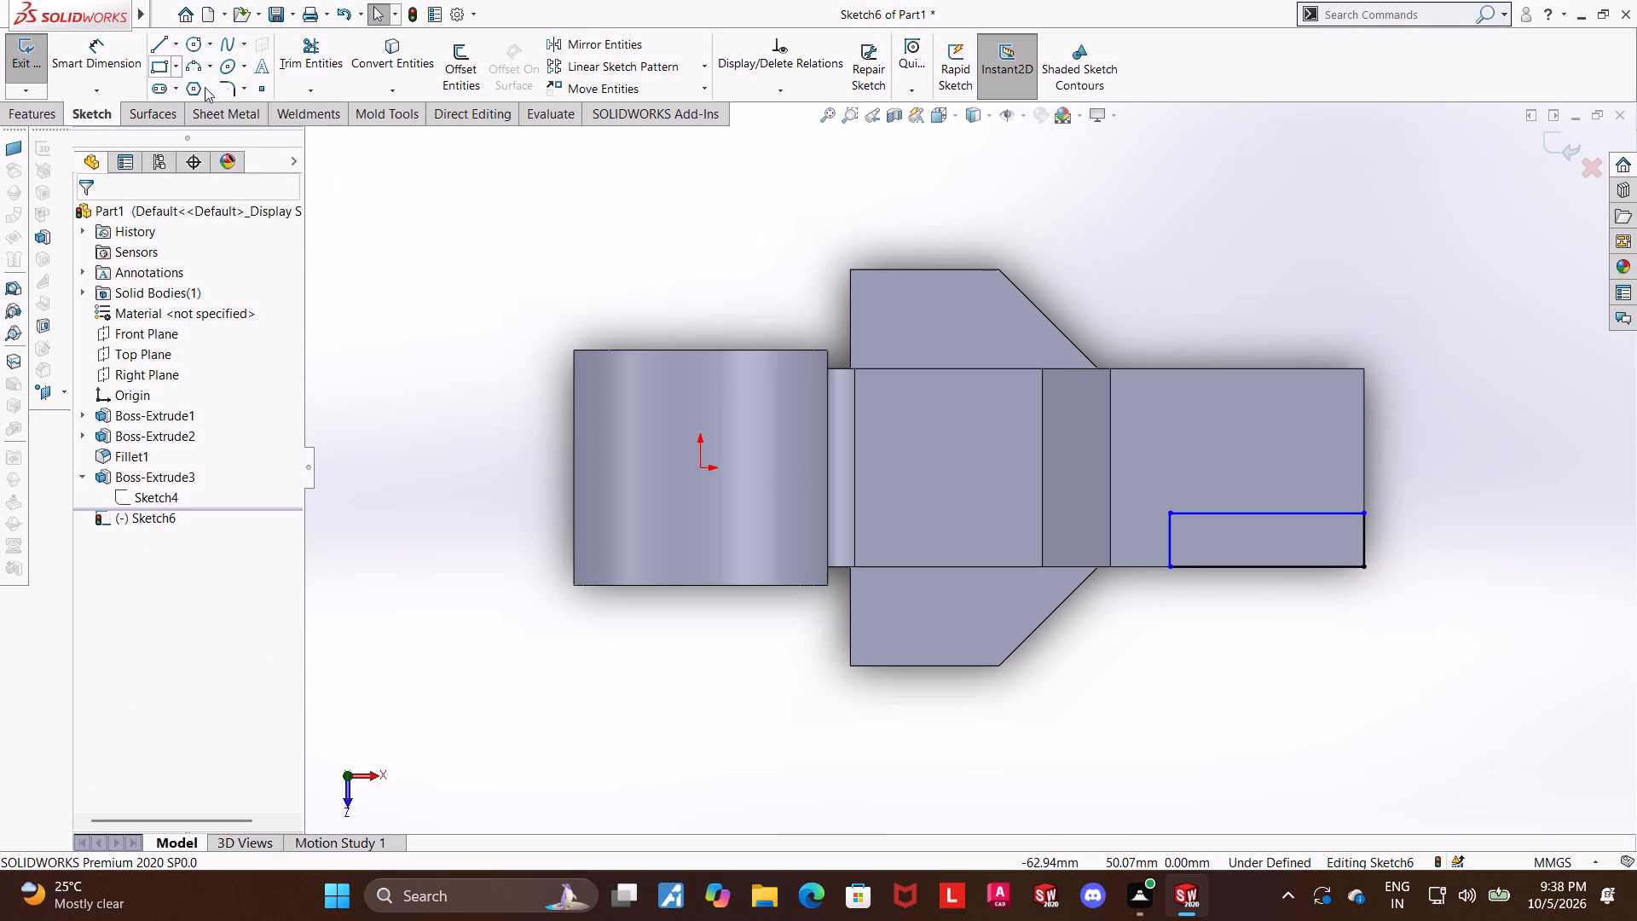
click(1359, 367)
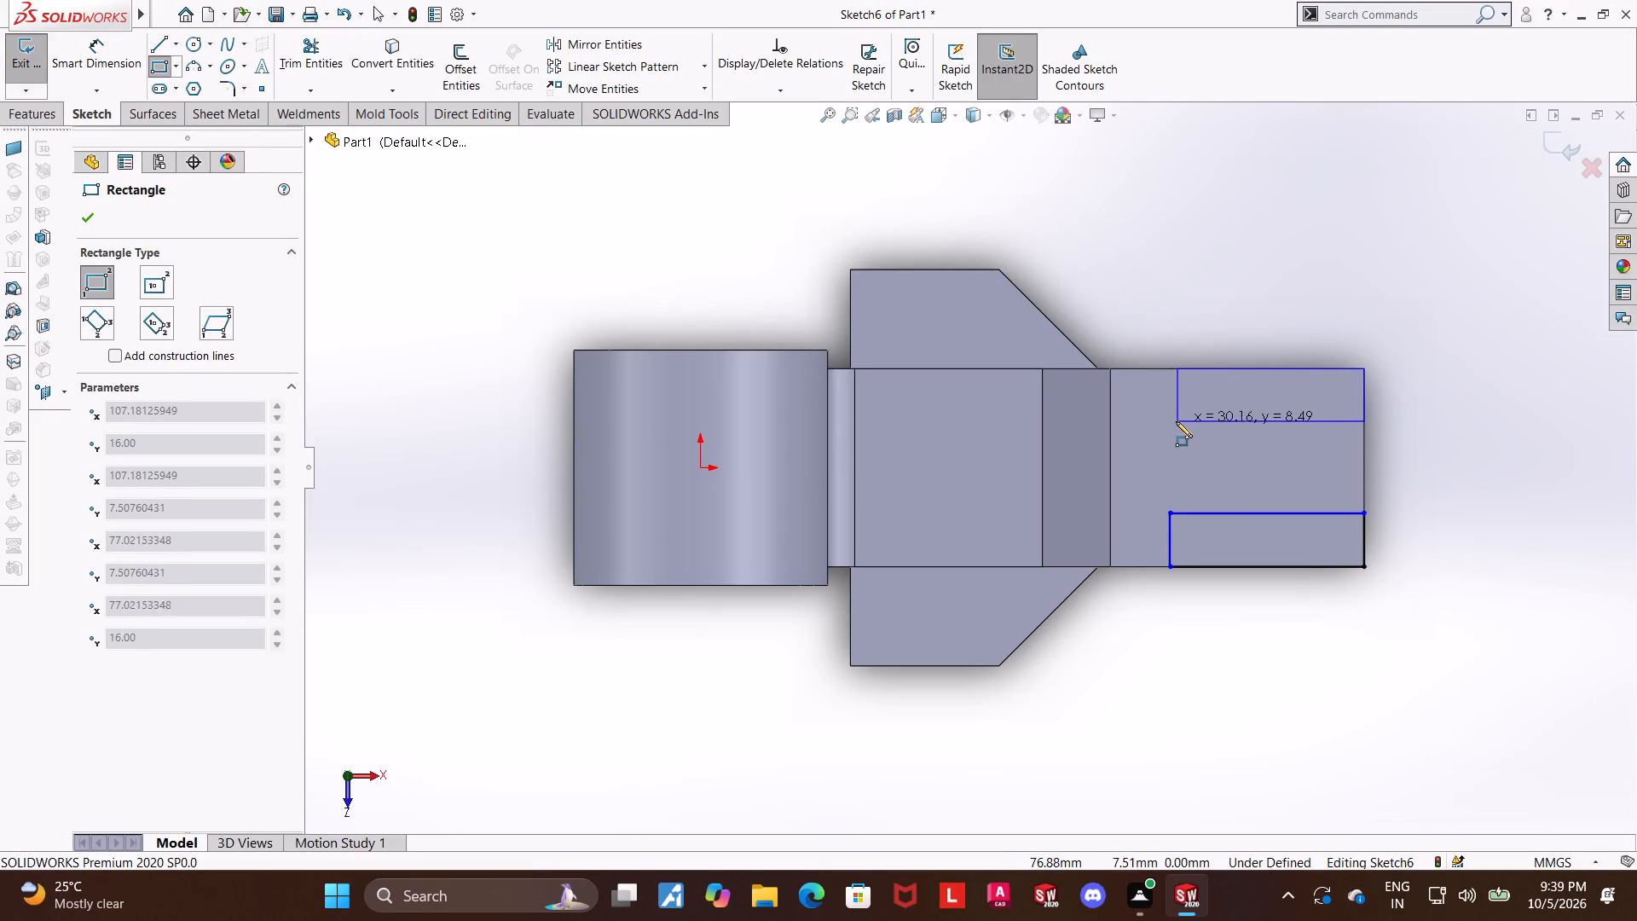
click(1171, 420)
key(Escape)
key(Escape)
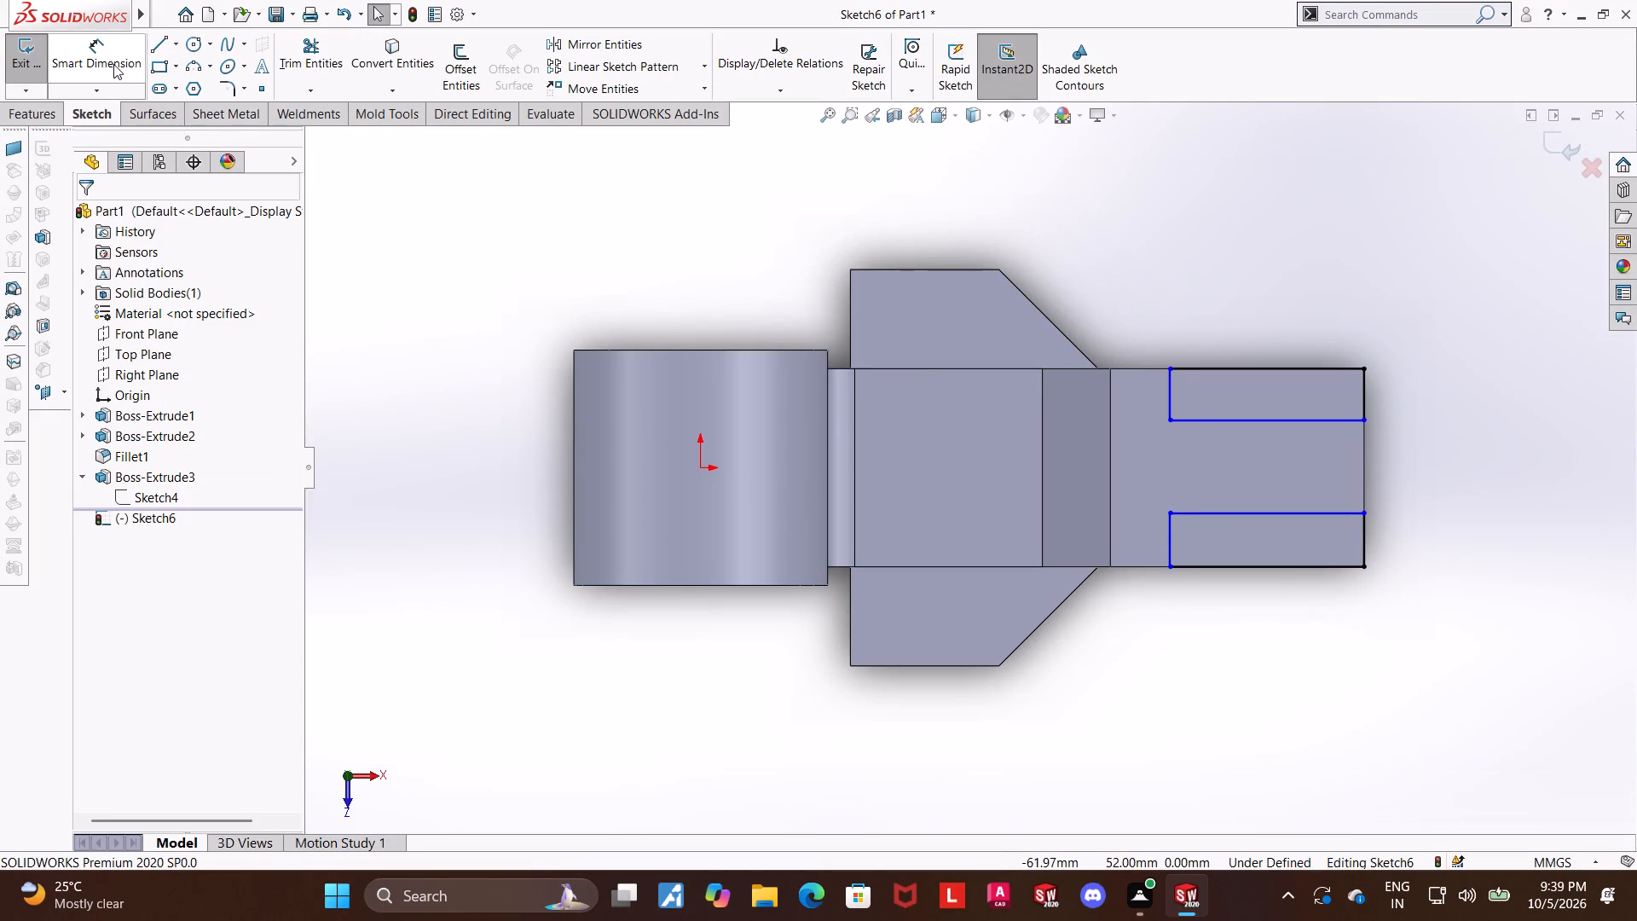
Dimension the gap between the facing long sides of the two rectangles as 12 mm.
click(113, 64)
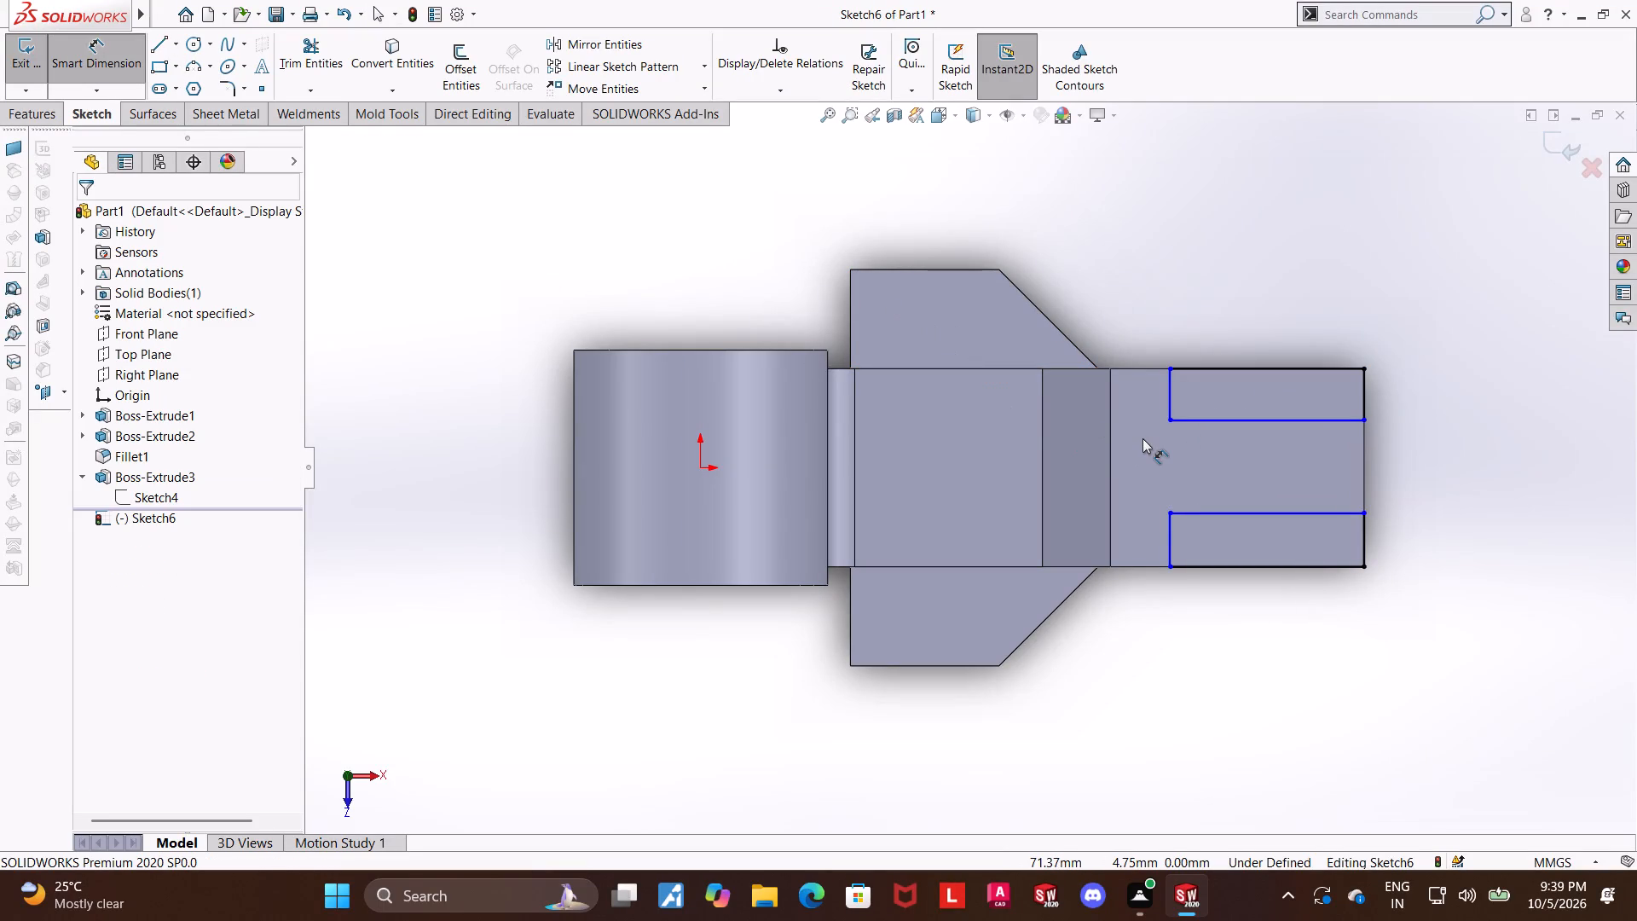
click(1338, 512)
click(1341, 422)
click(1433, 512)
text(12)
key(Return)
key(Escape)
key(Escape)
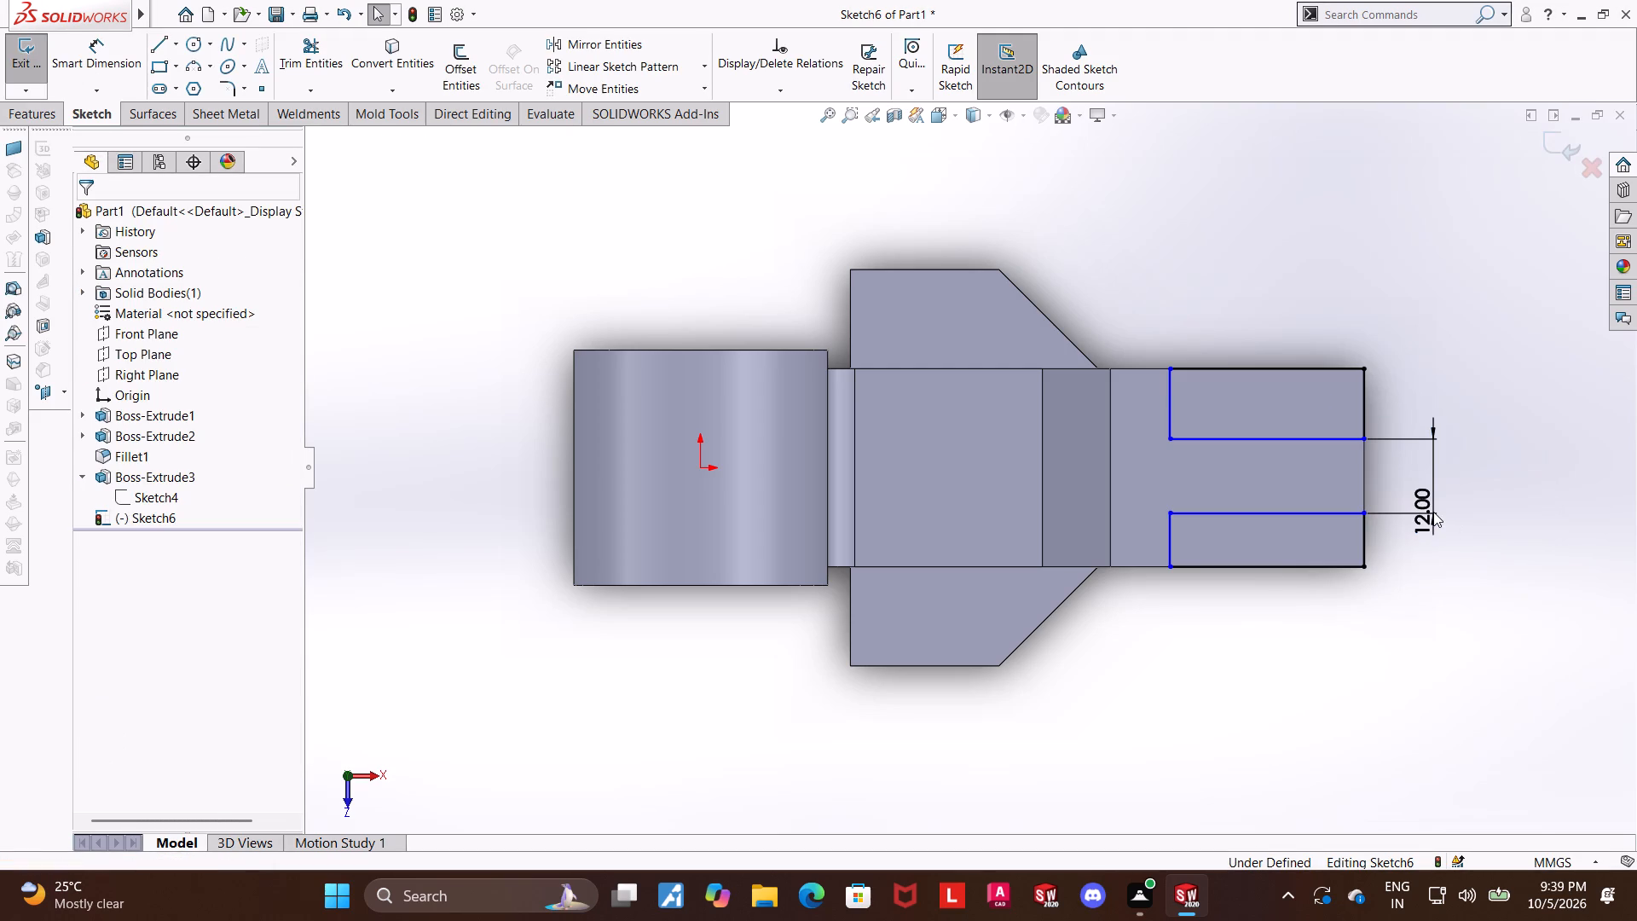
Dimension the distance from the top face's sloped-side edge to the upper rectangle's inner end as 12 mm.
click(107, 60)
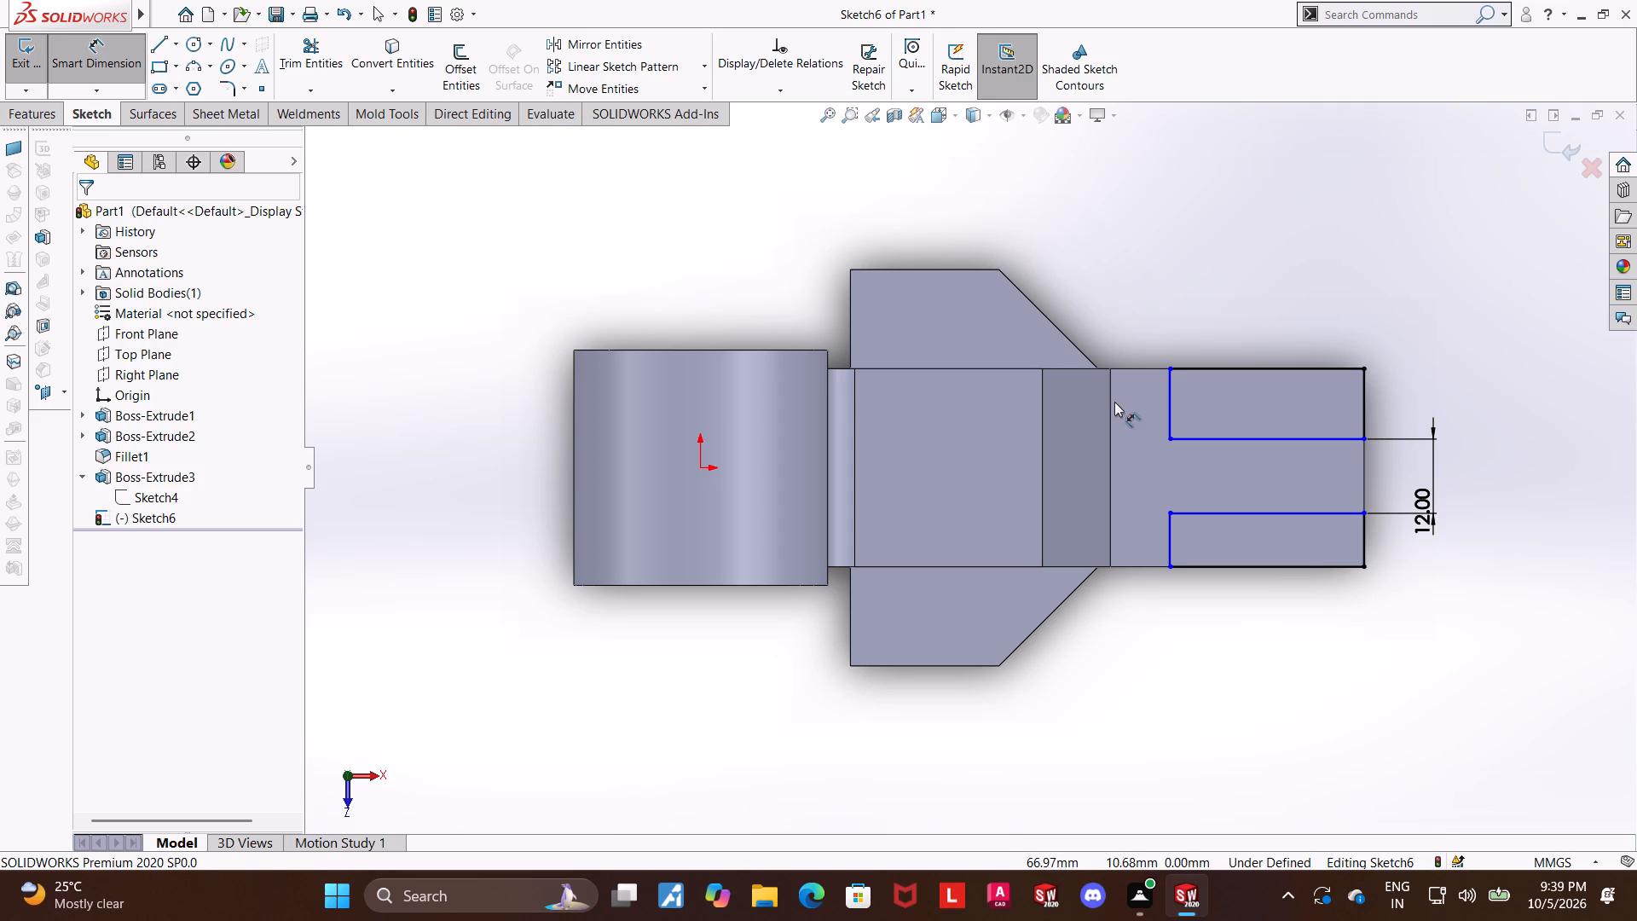
click(1109, 398)
click(1167, 407)
click(1124, 284)
text(12)
key(Return)
key(Escape)
key(Escape)
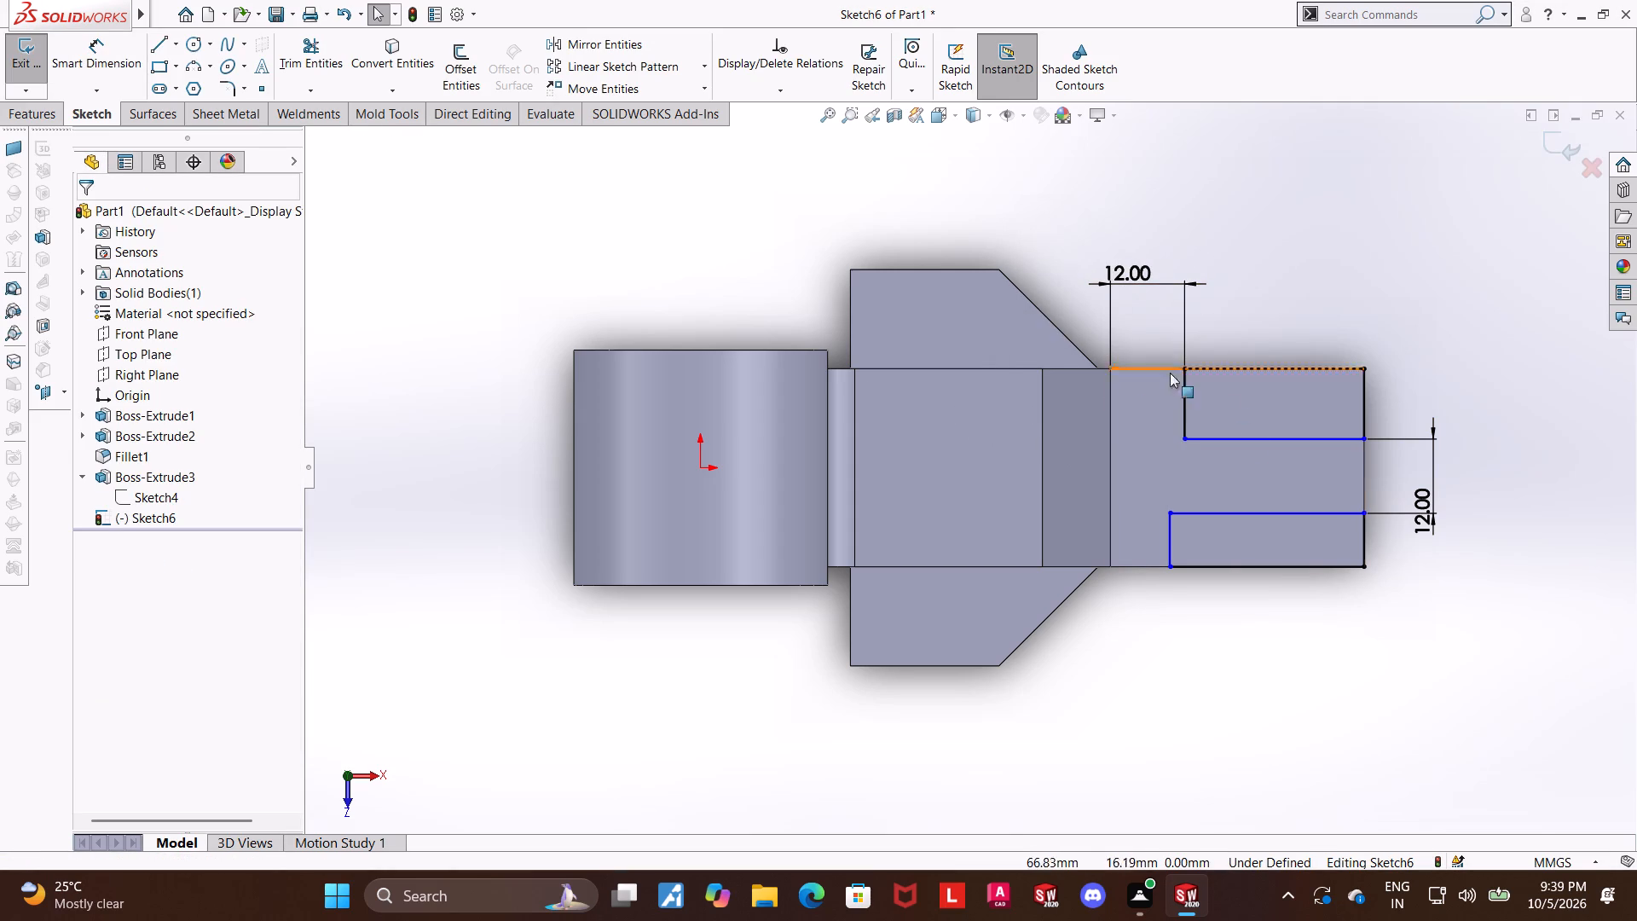
Make the inner end lines of the two rectangles collinear.
ctrl+click(1169, 524)
ctrl+click(1188, 424)
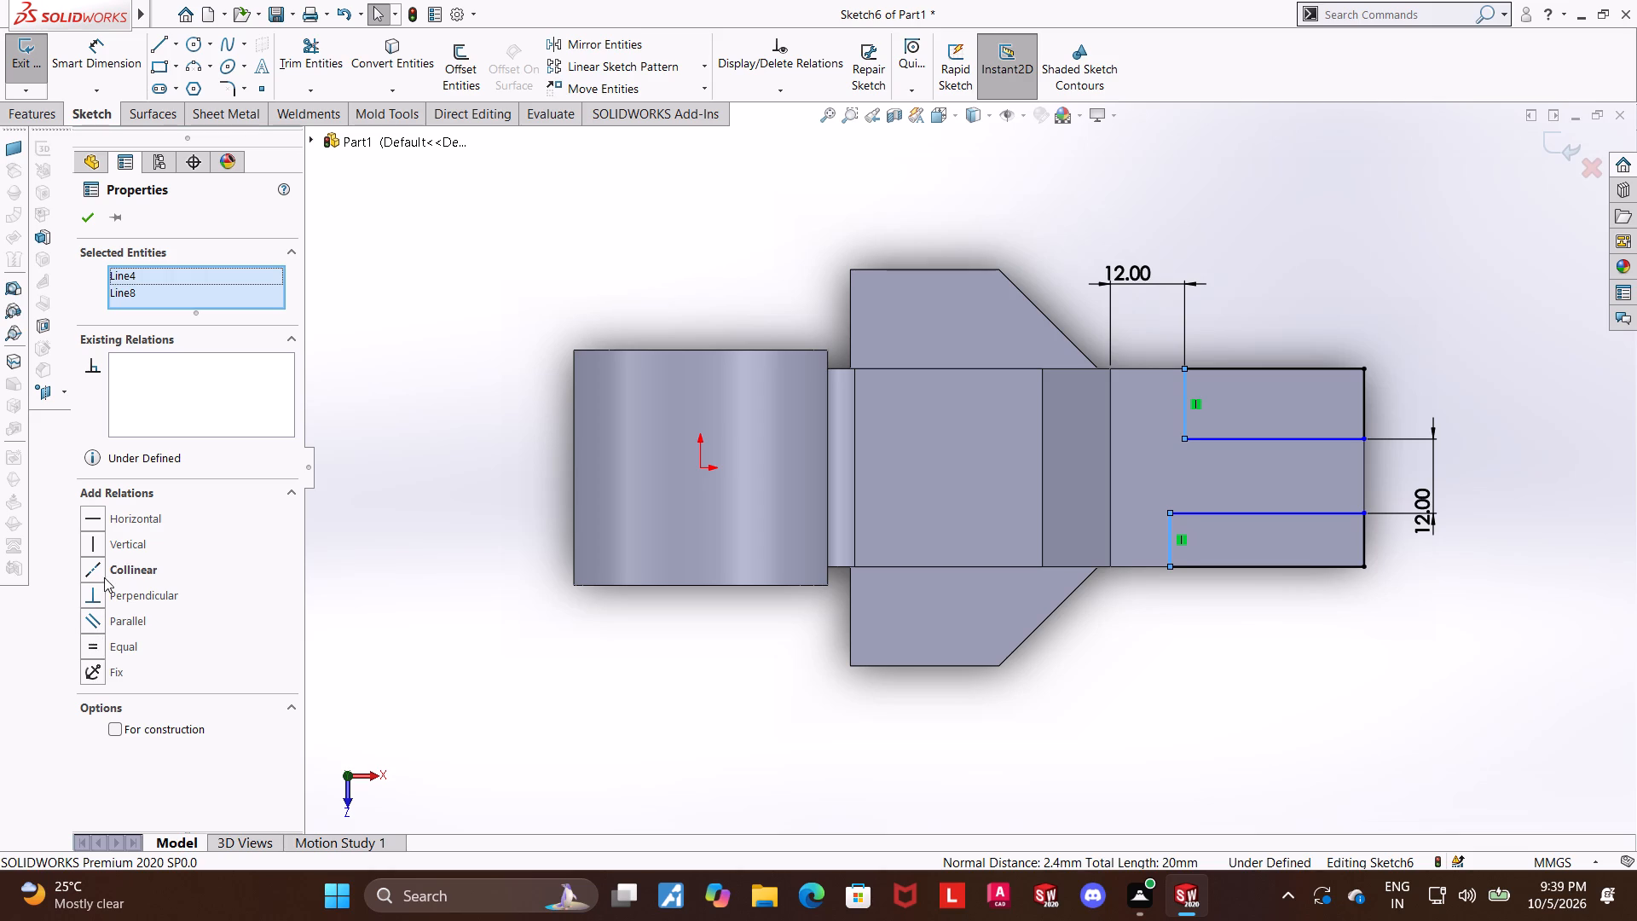
click(104, 568)
click(1335, 700)
key(Escape)
key(Escape)
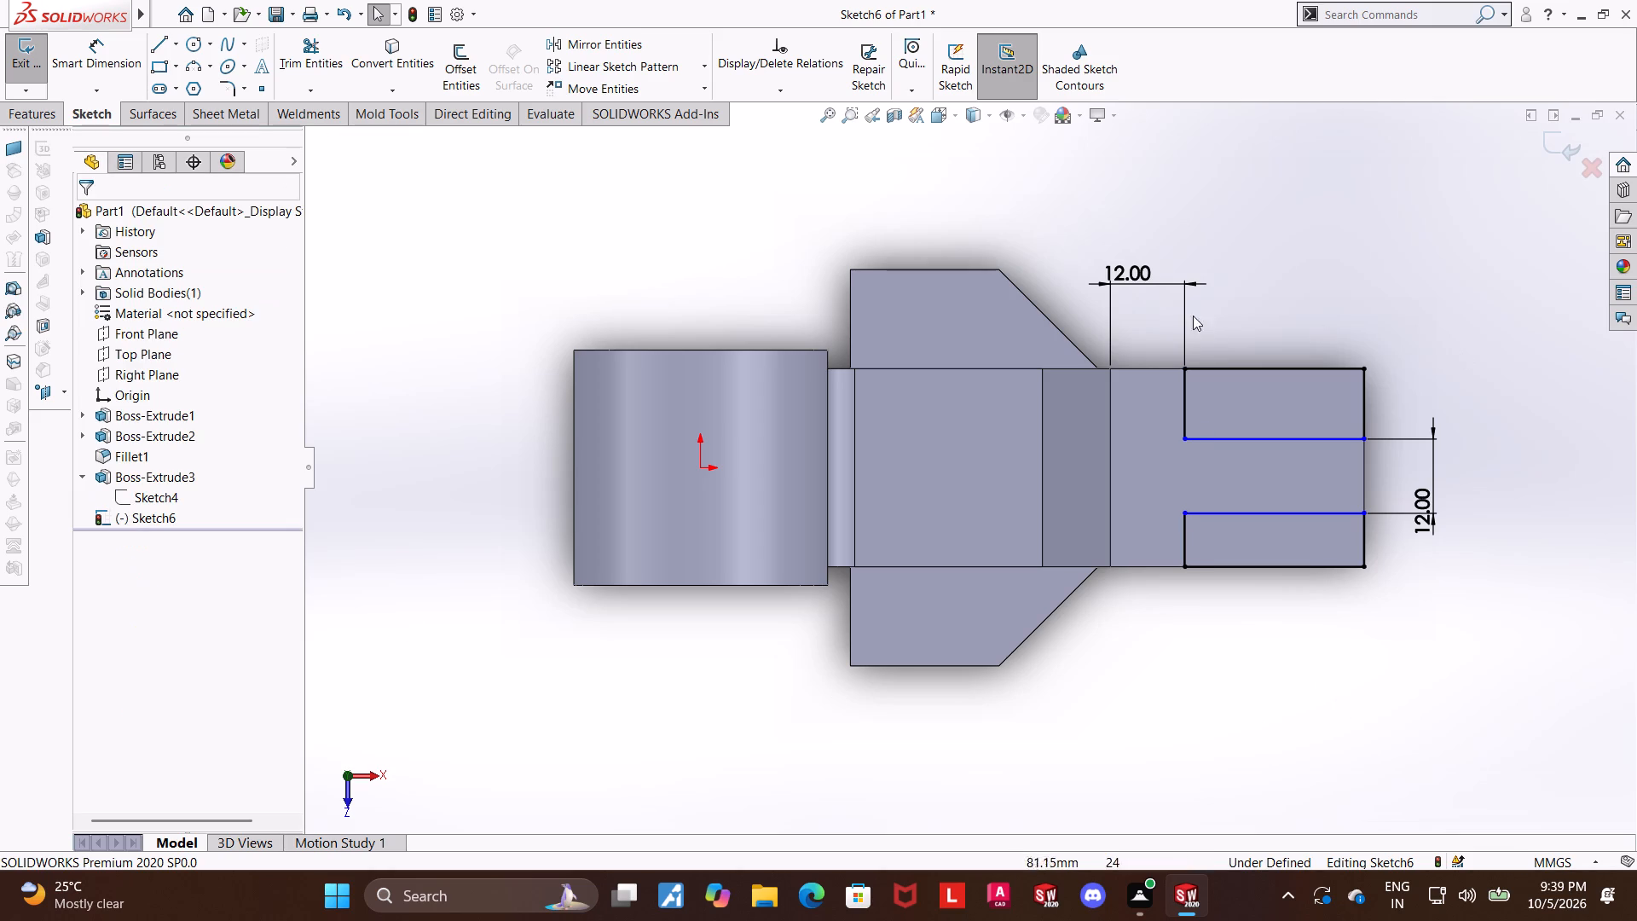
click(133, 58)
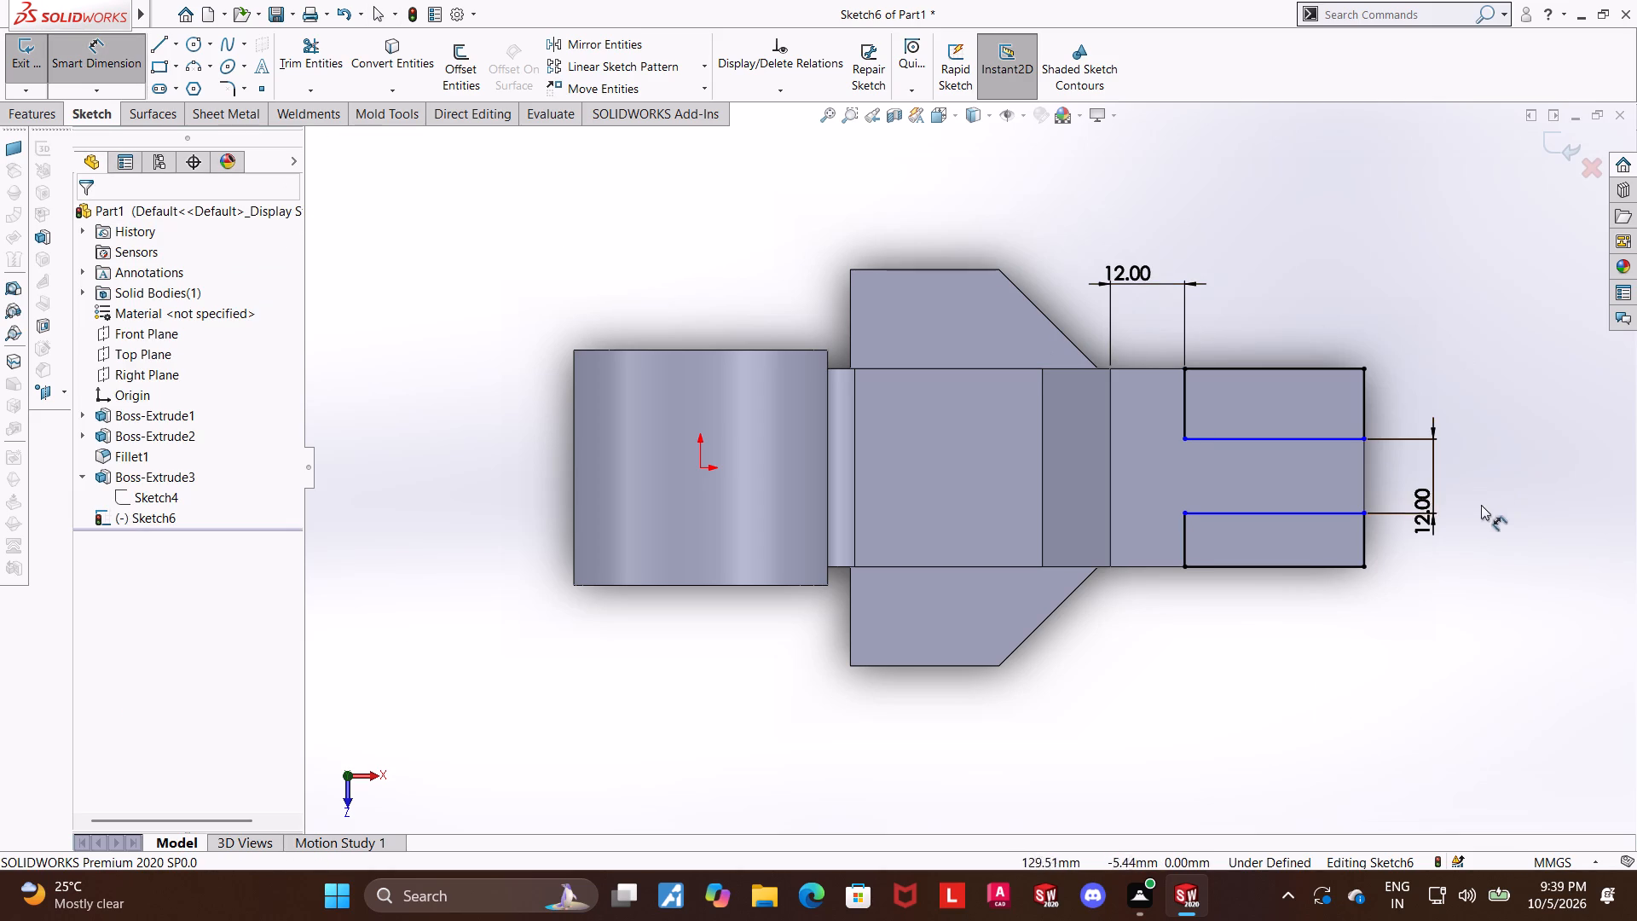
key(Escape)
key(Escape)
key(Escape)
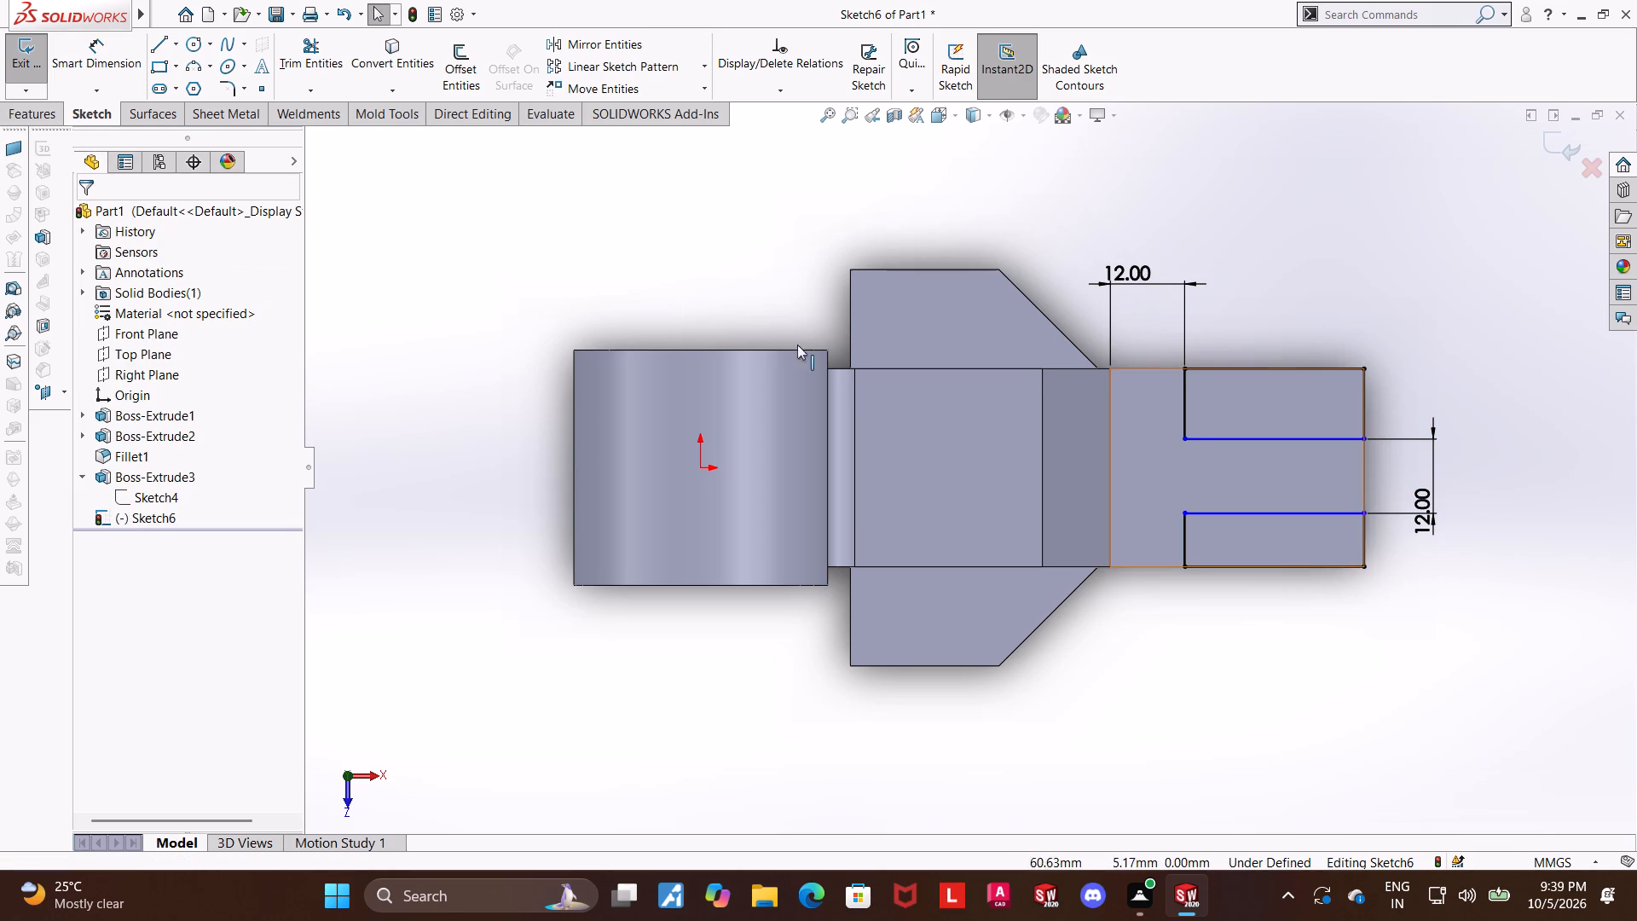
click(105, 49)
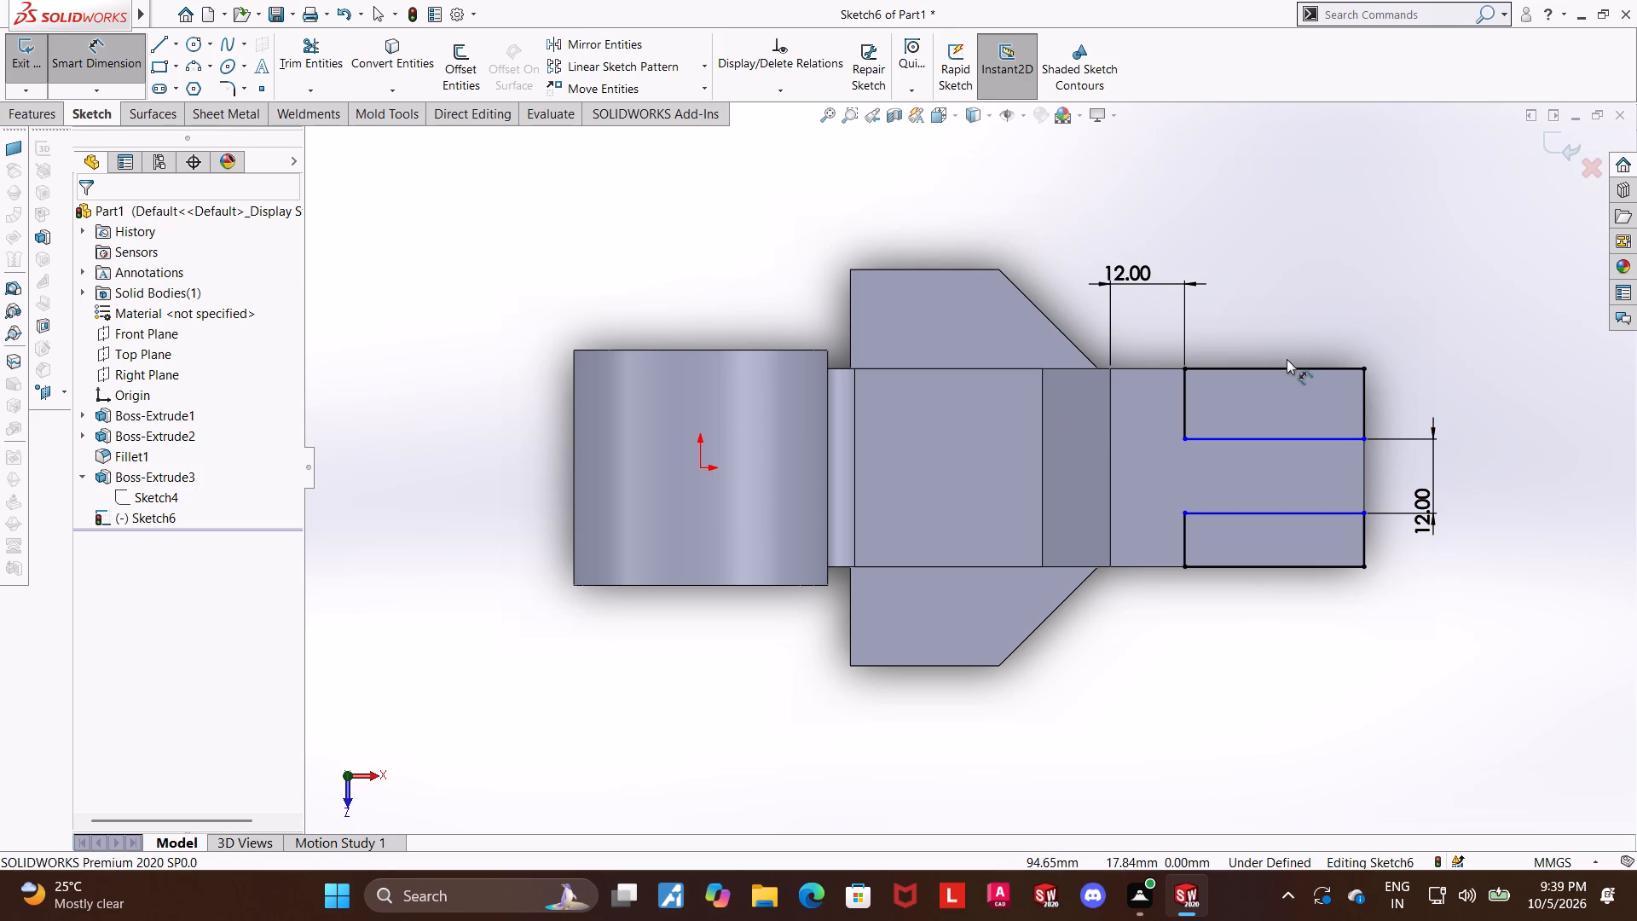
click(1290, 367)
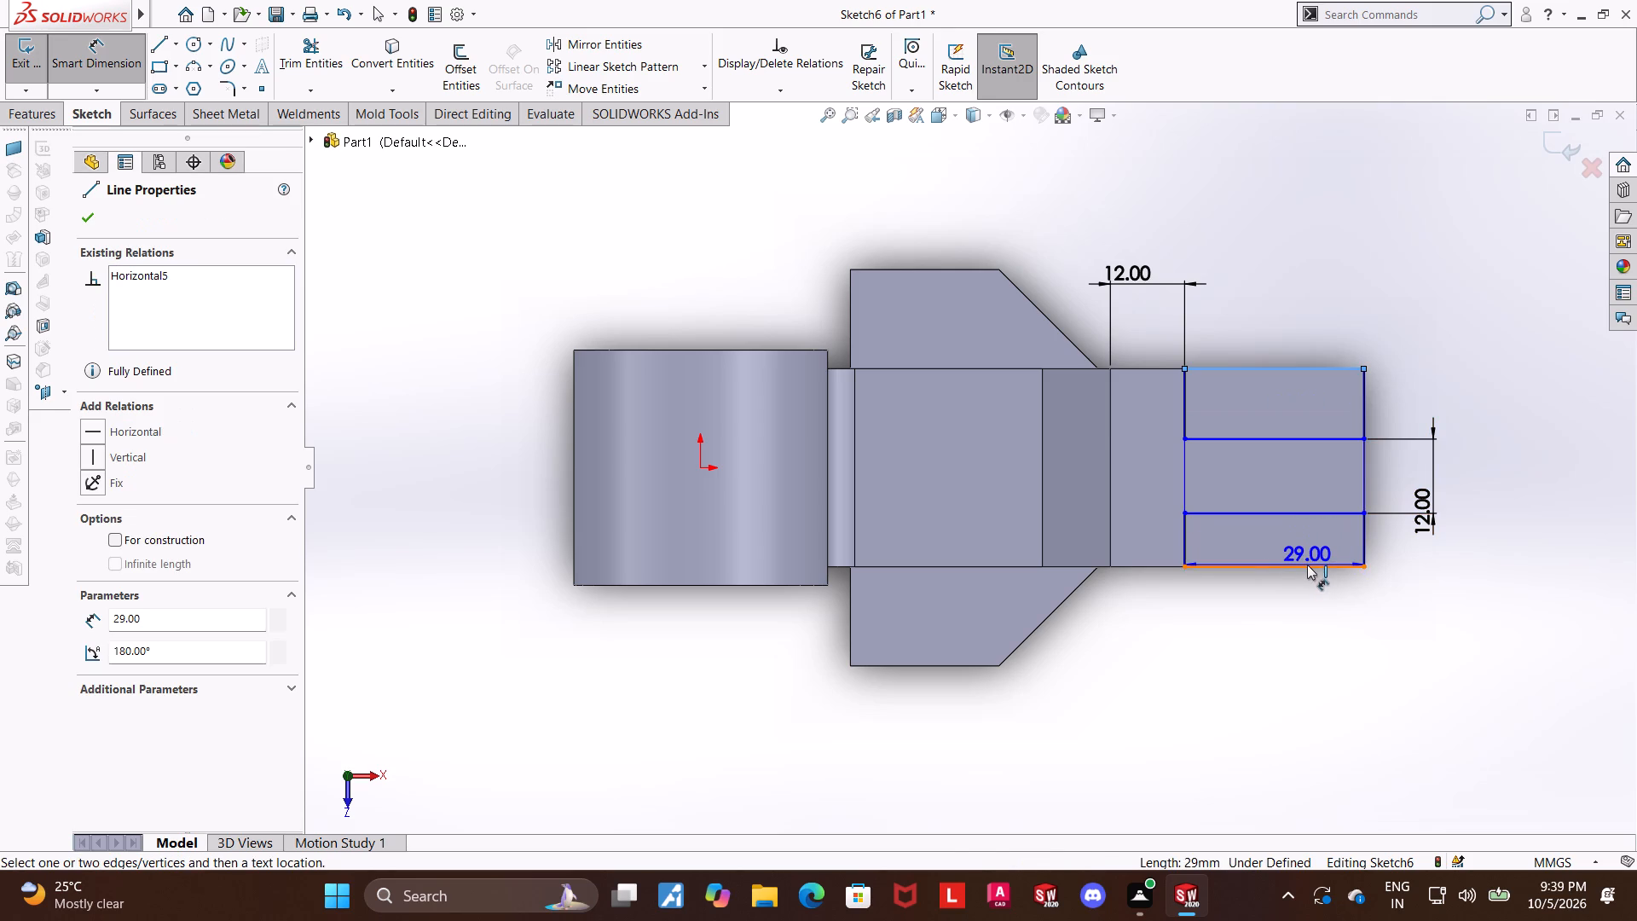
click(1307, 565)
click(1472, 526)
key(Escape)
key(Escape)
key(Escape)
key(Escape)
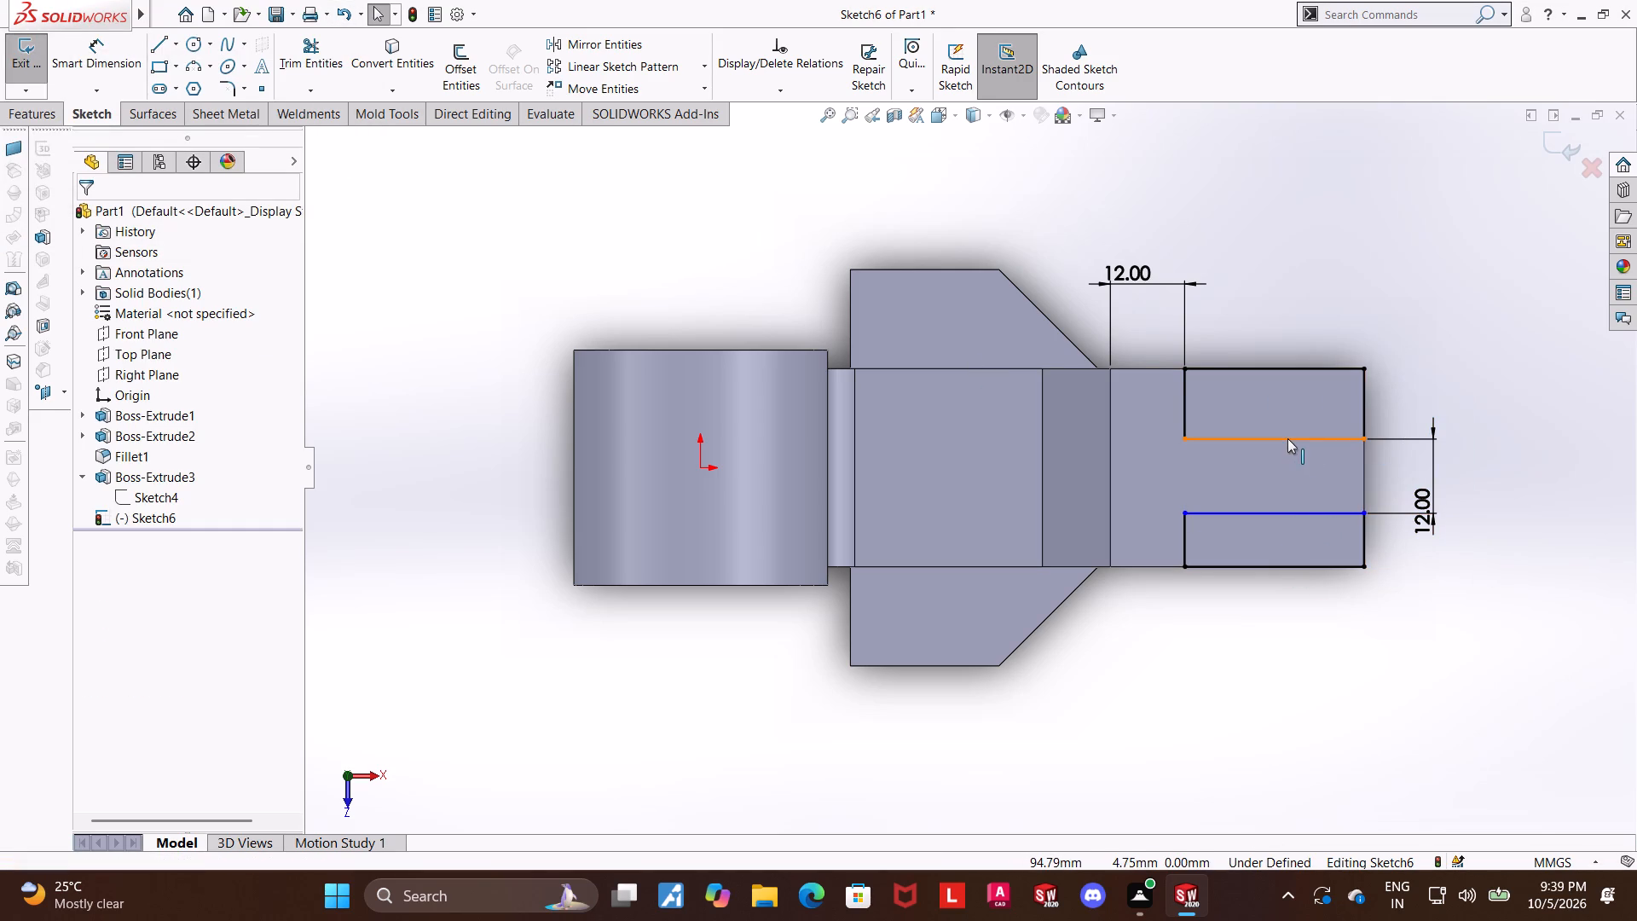
Add an equal relation between the inner end lines of the two rectangles and exit the sketch.
click(1189, 408)
ctrl+click(1181, 536)
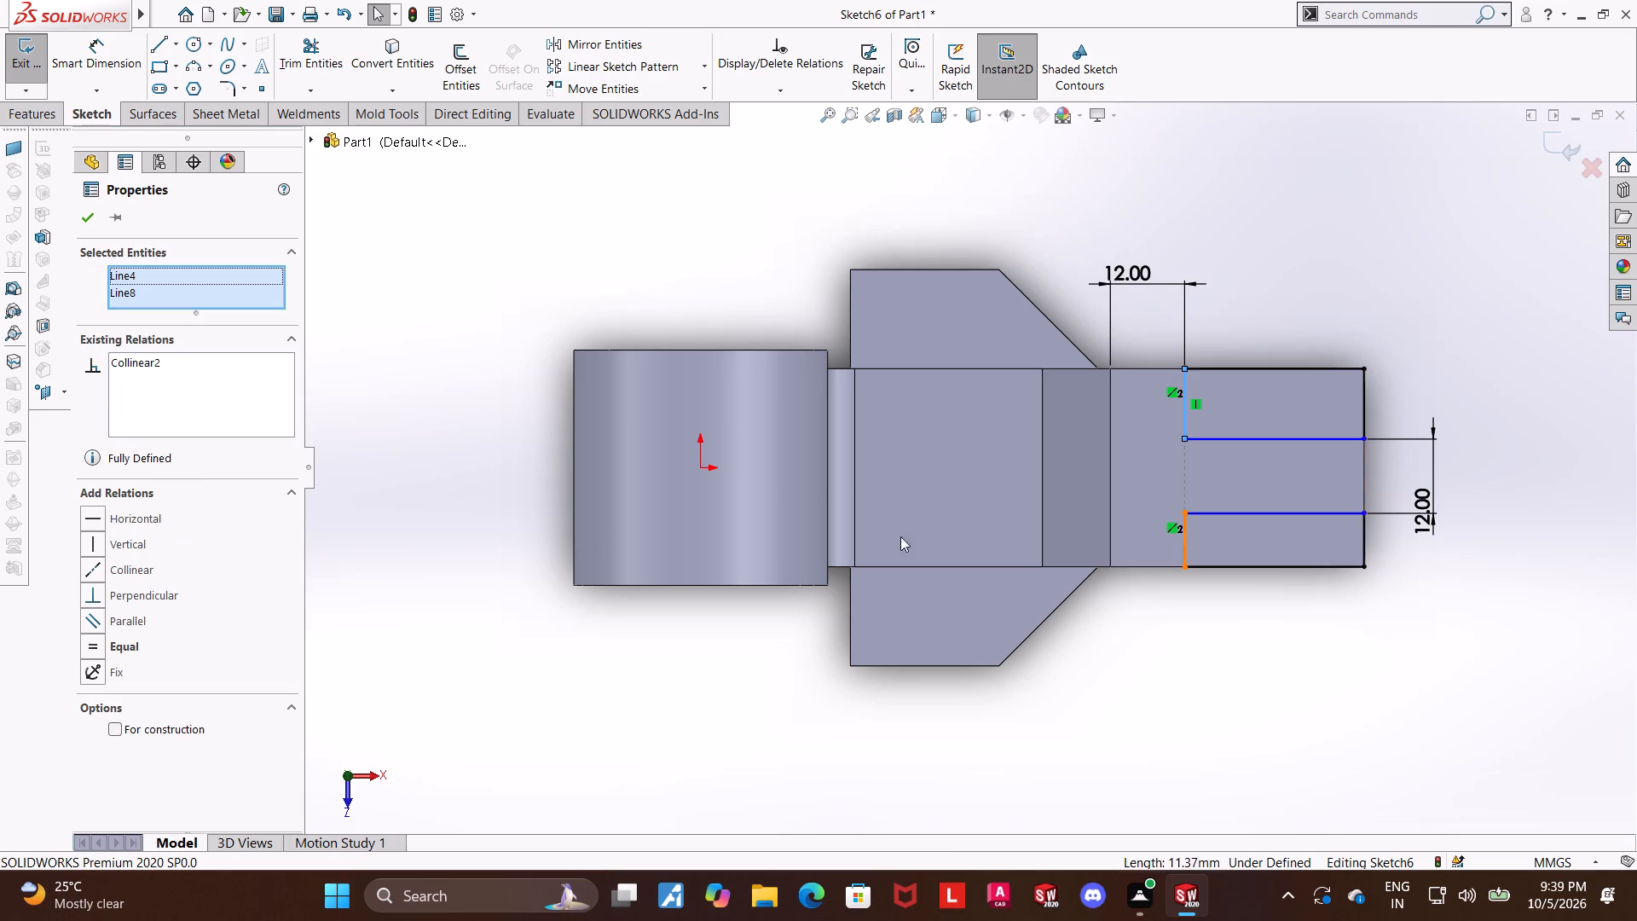
click(101, 645)
click(684, 665)
key(Escape)
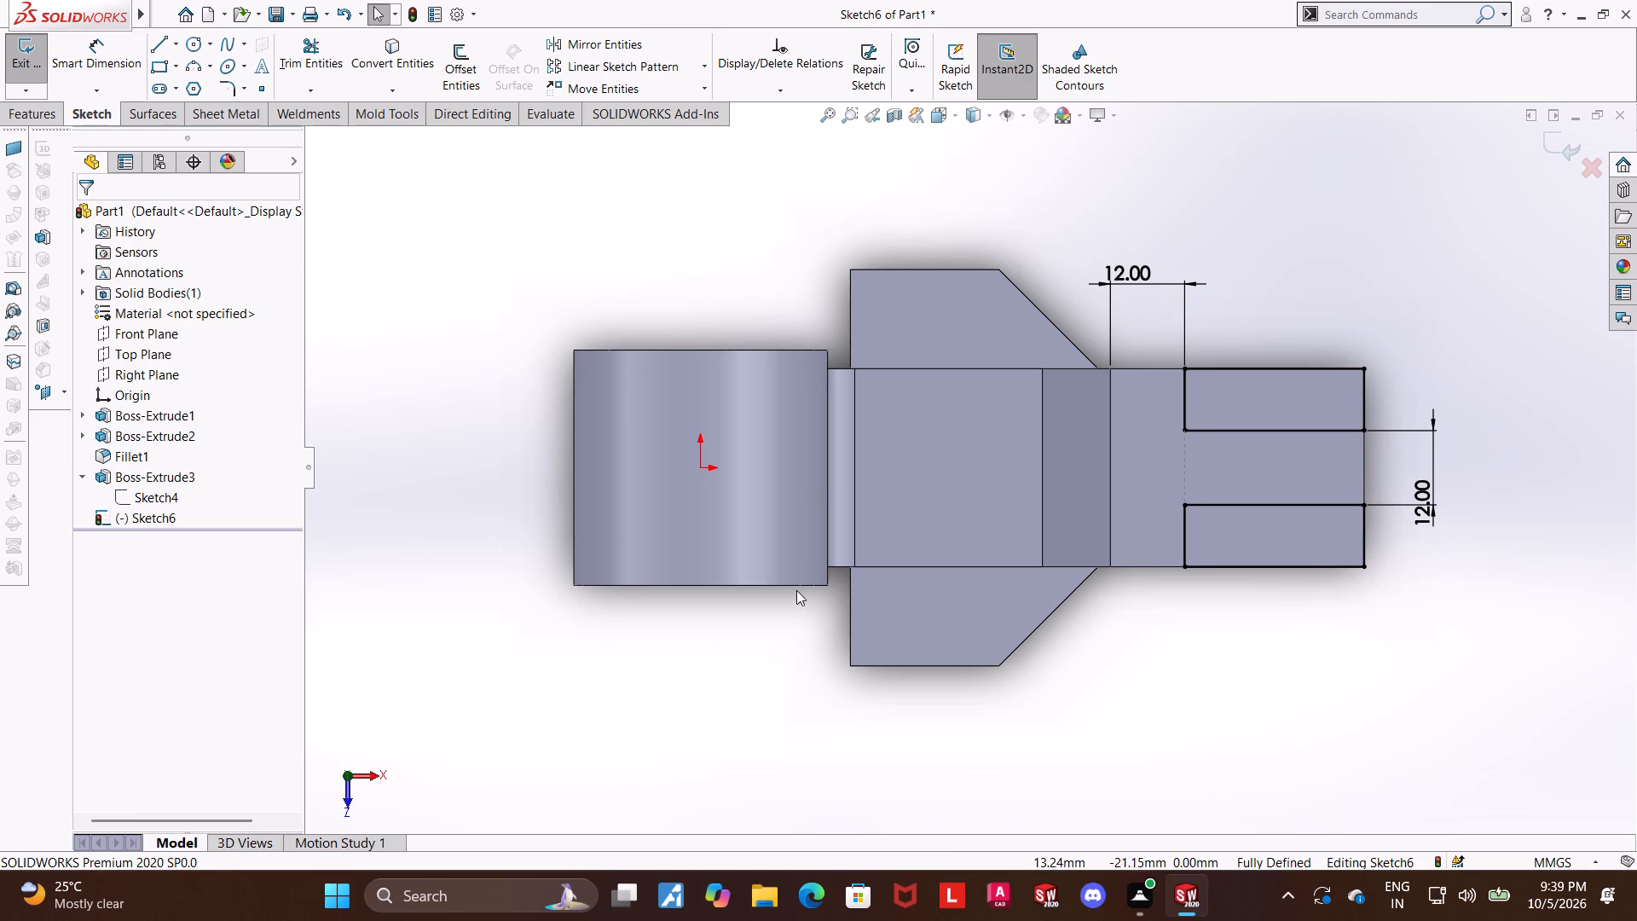
key(Escape)
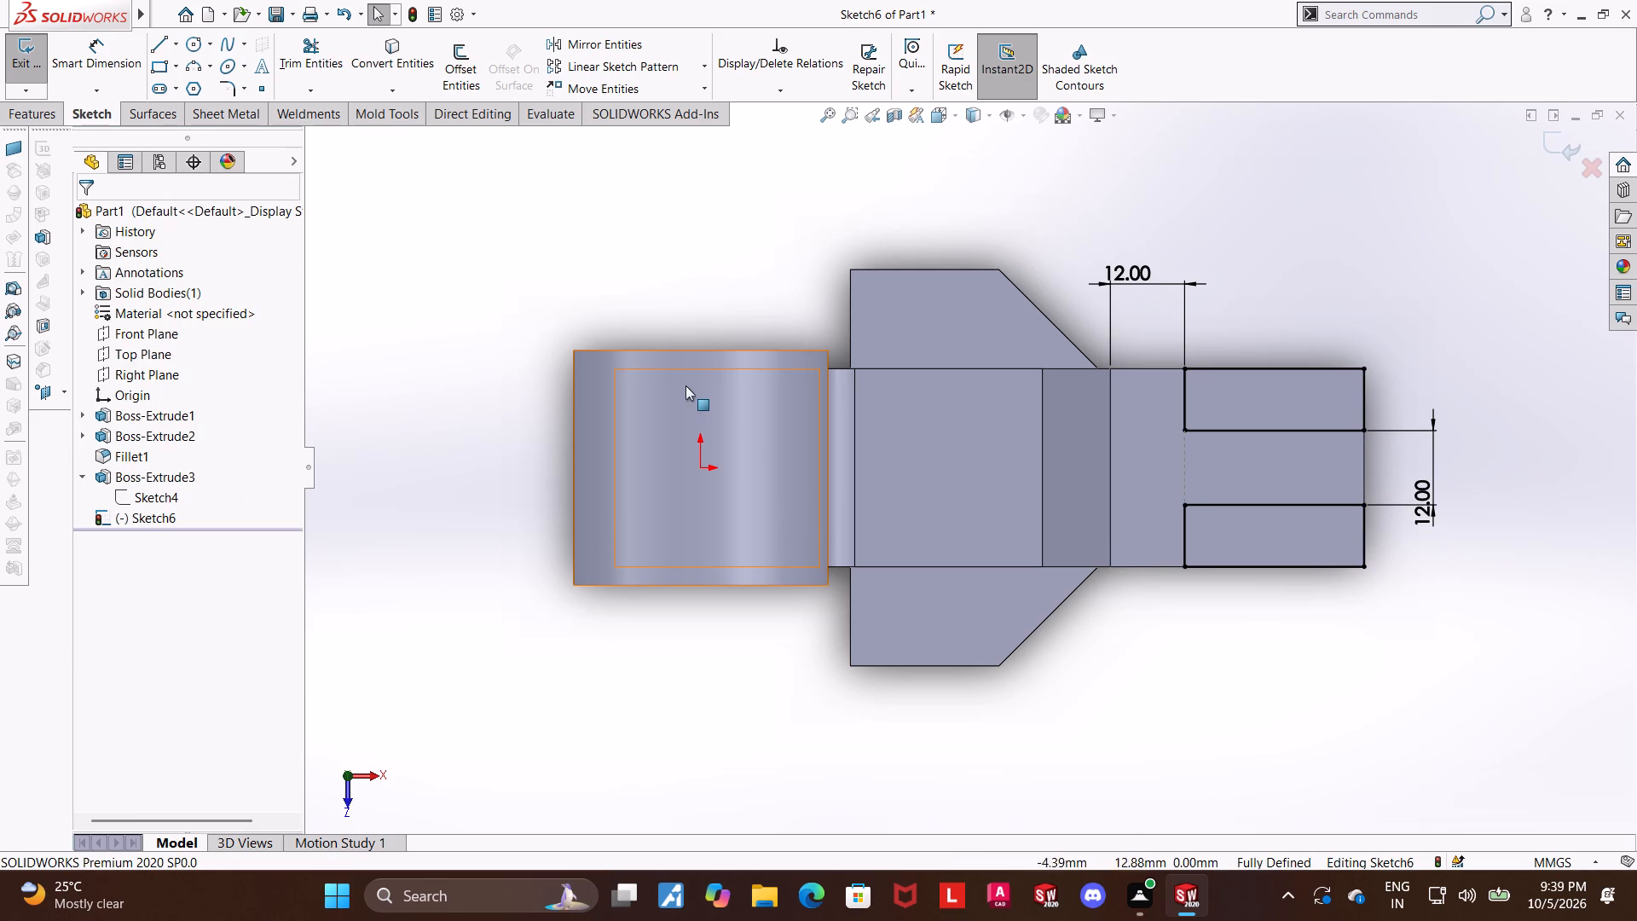
click(1555, 150)
Cut-extrude the two rectangles Through All down the body's raised two-hole end.
middle_drag(1426, 619, 1432, 386)
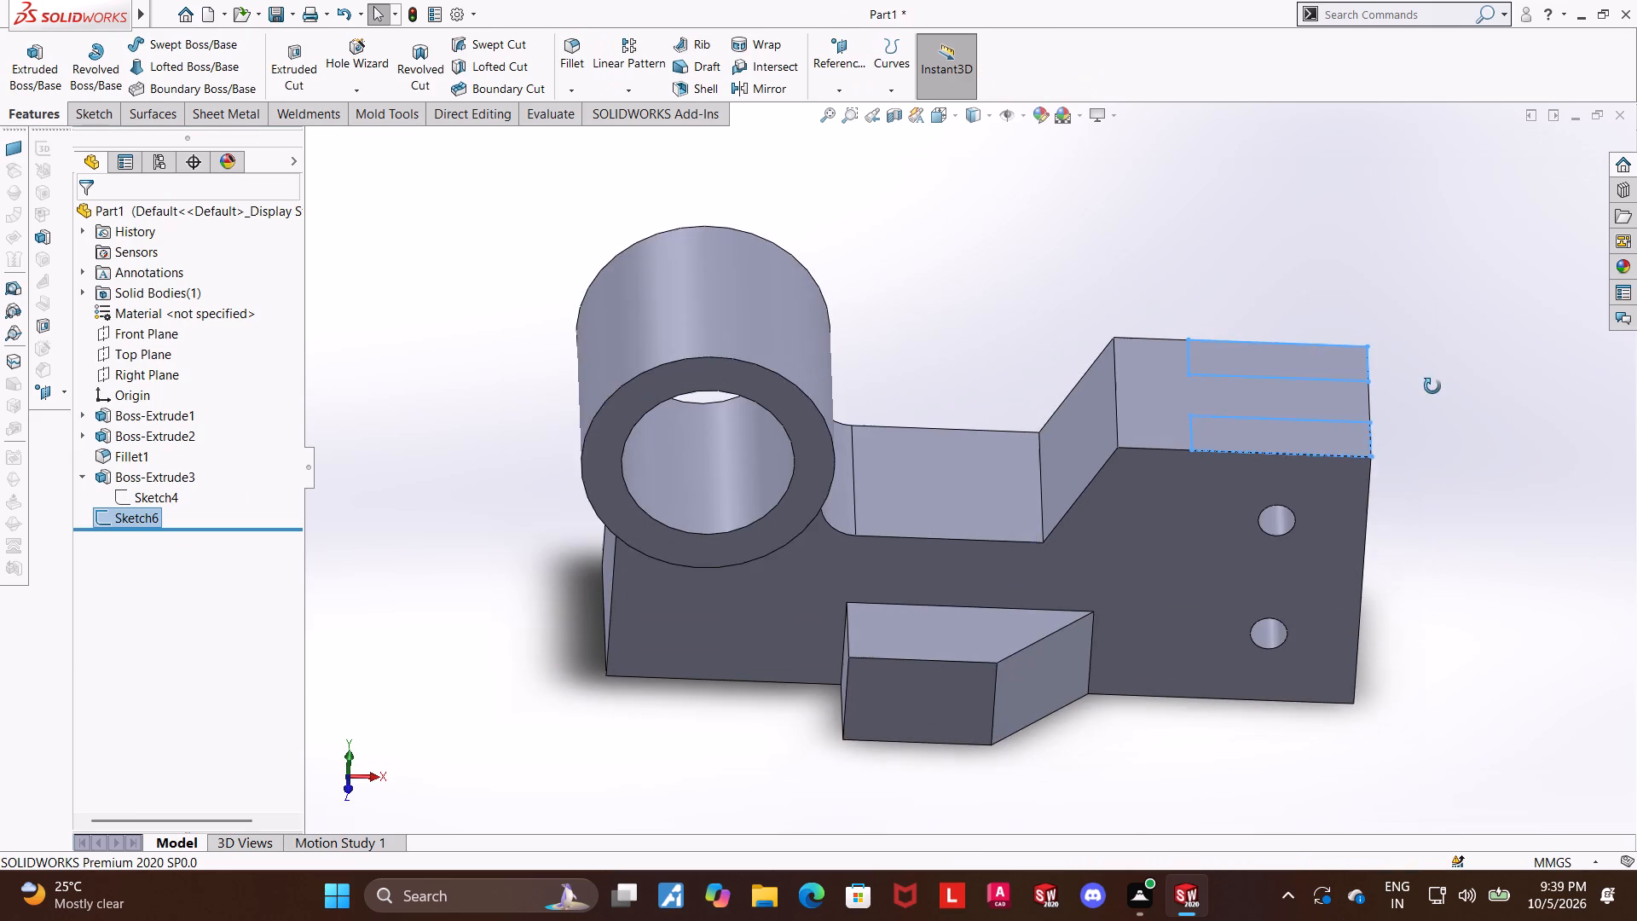
middle_drag(1432, 386, 1432, 385)
click(15, 58)
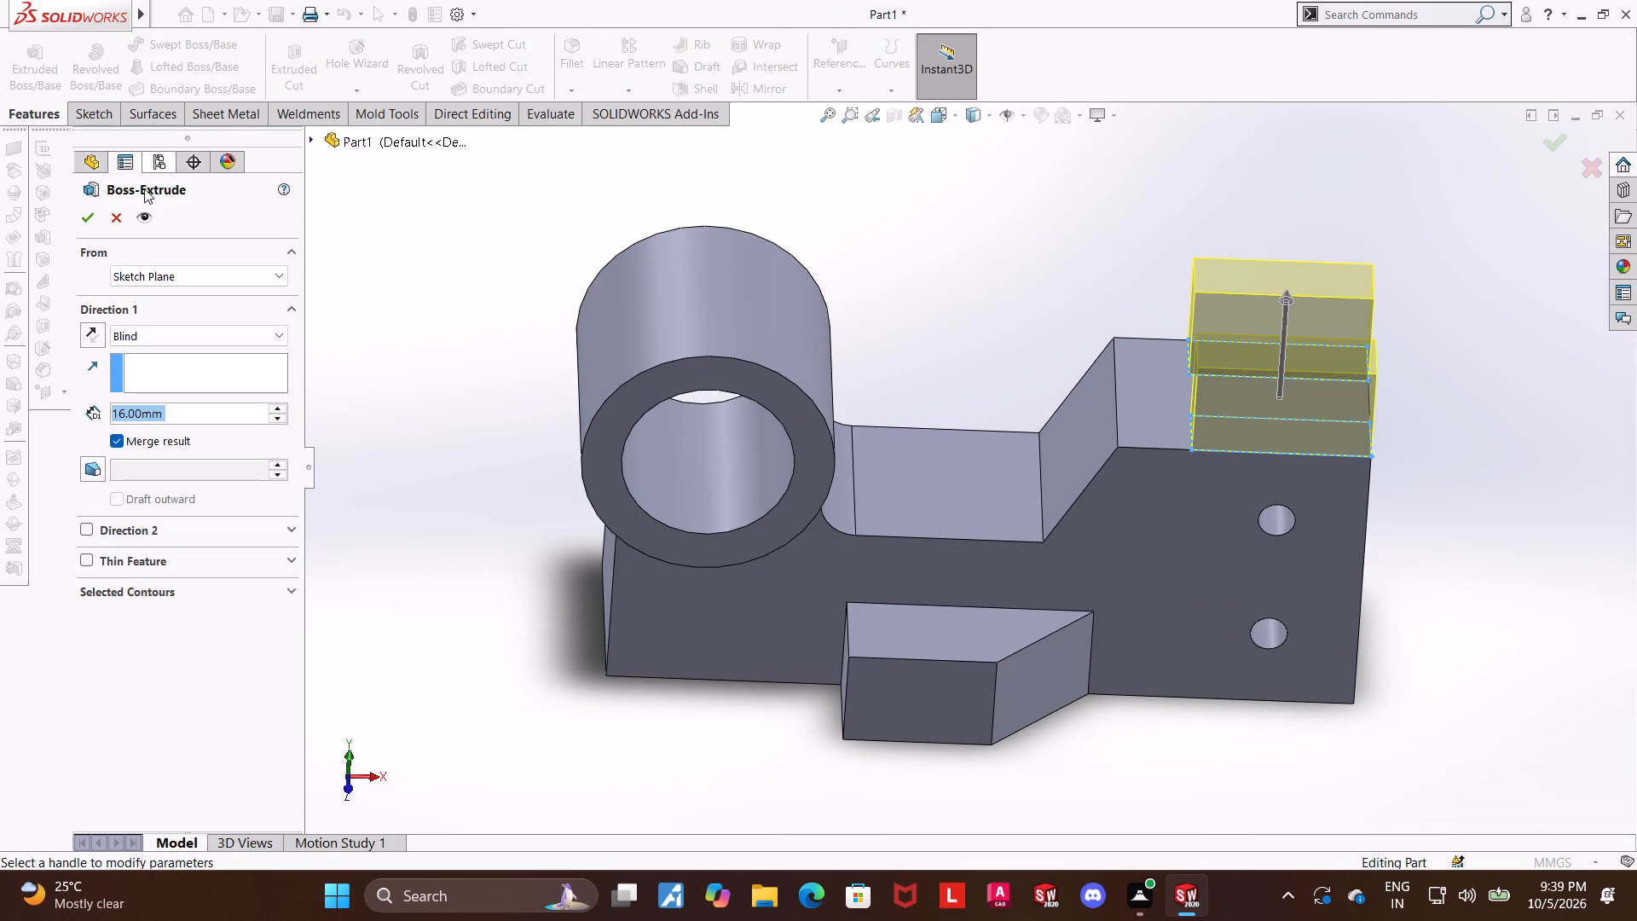
click(115, 207)
click(282, 57)
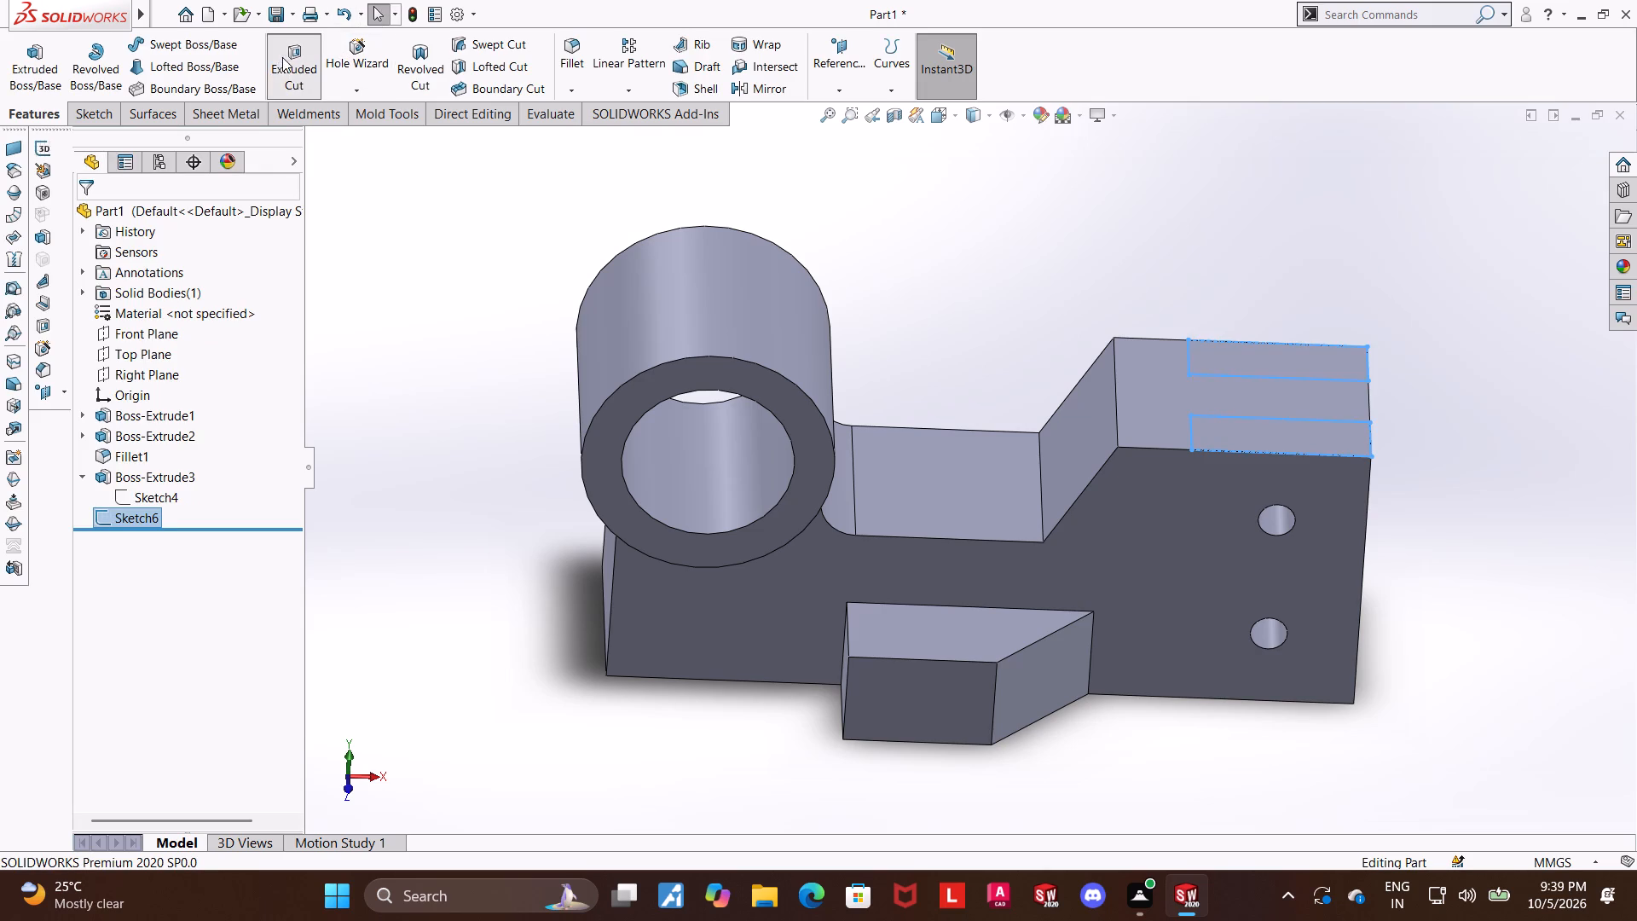
scroll(383, 361, up, 1)
middle_drag(383, 361, 379, 199)
click(126, 274)
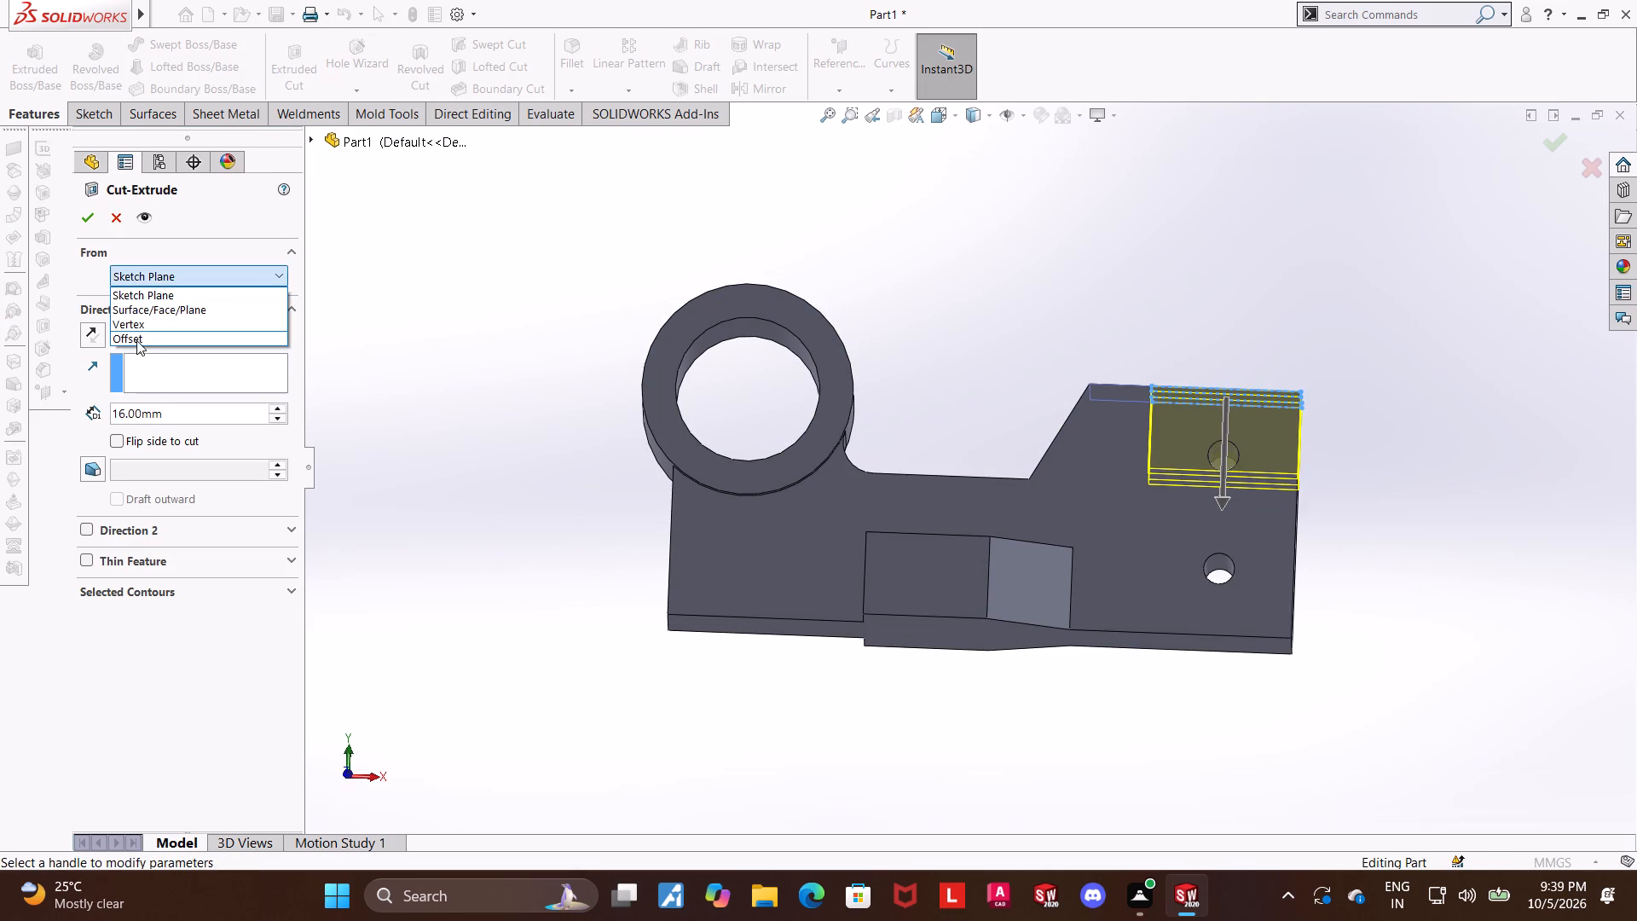
click(511, 430)
click(225, 335)
click(163, 468)
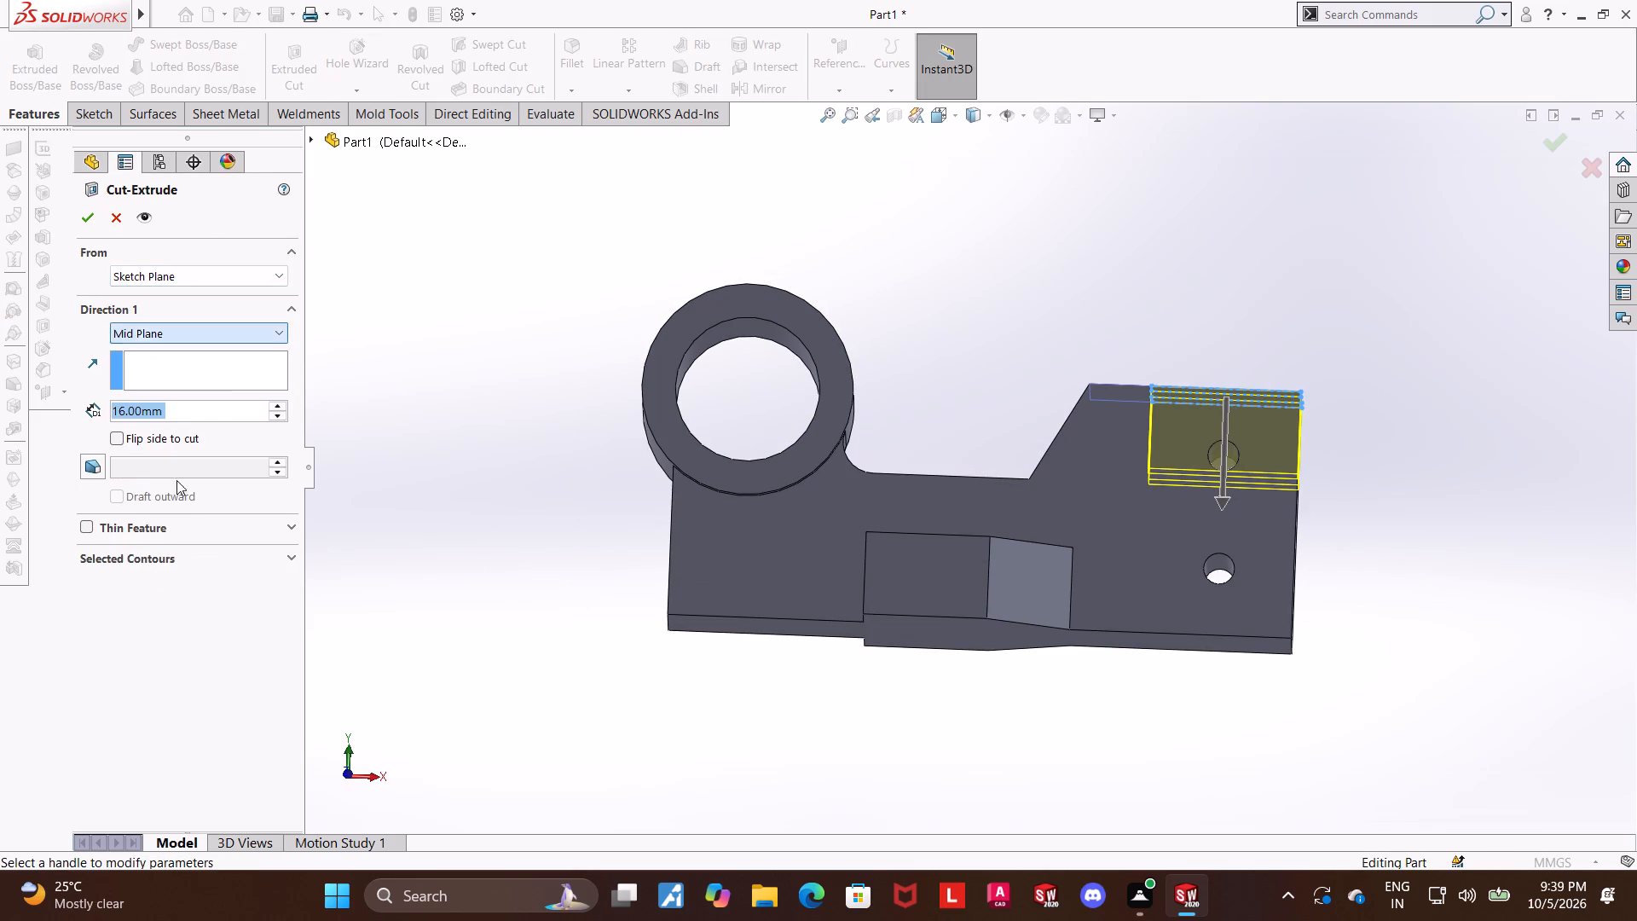
click(178, 327)
click(161, 373)
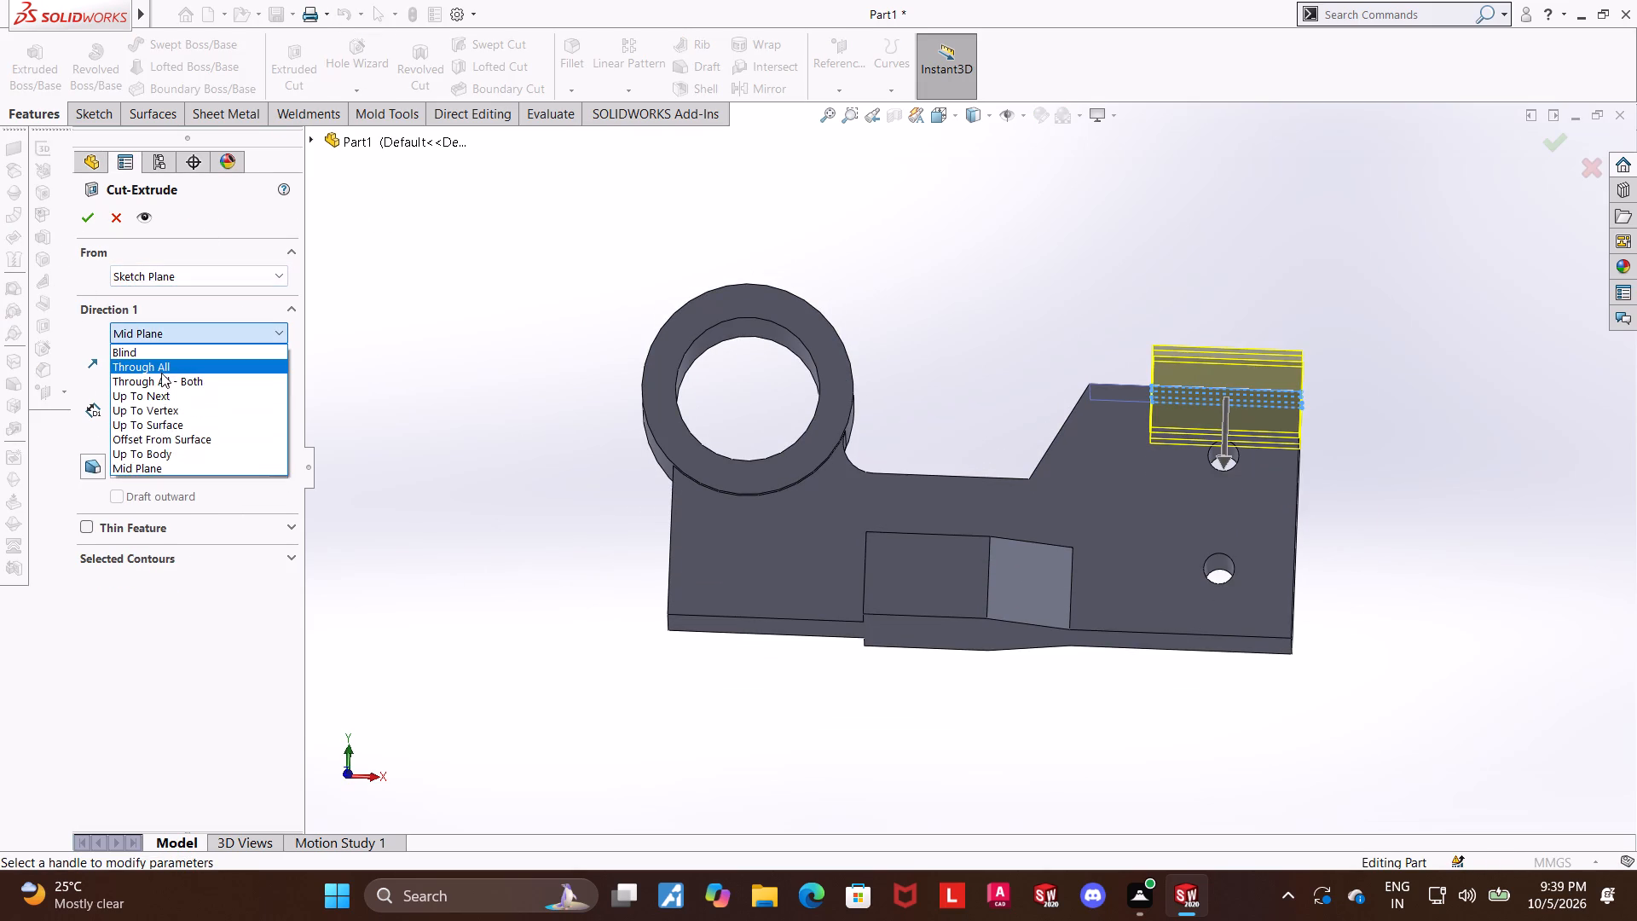
click(82, 214)
click(402, 440)
middle_drag(397, 437, 409, 641)
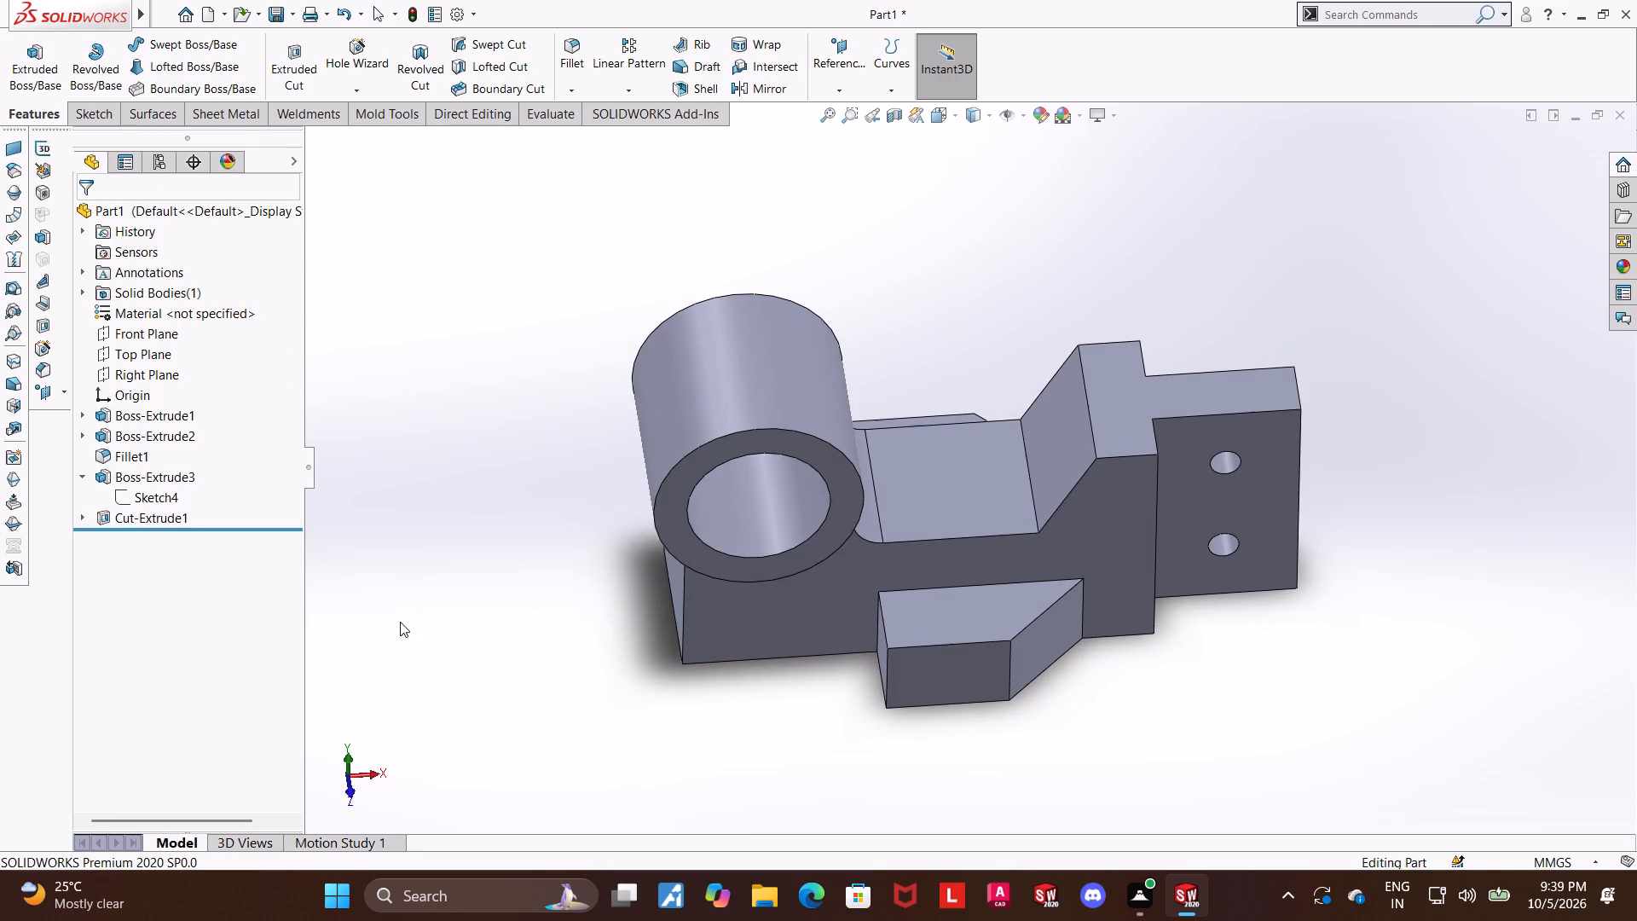
Start a sketch on the top face of the front tapered lug and view it face-on.
click(469, 639)
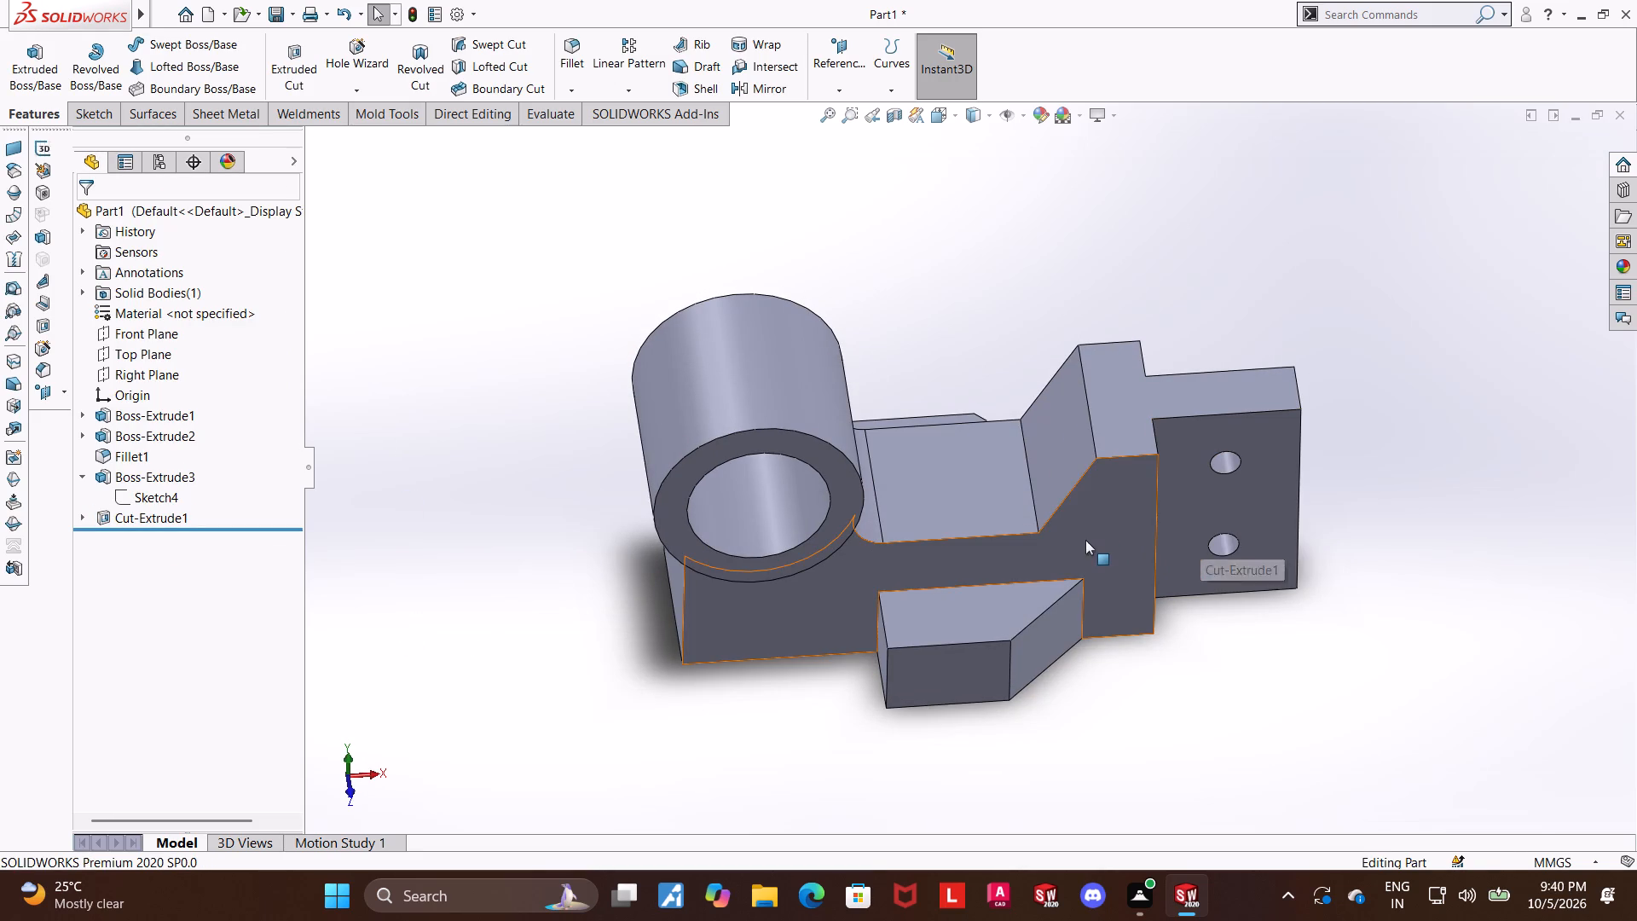
middle_drag(1540, 613, 1438, 676)
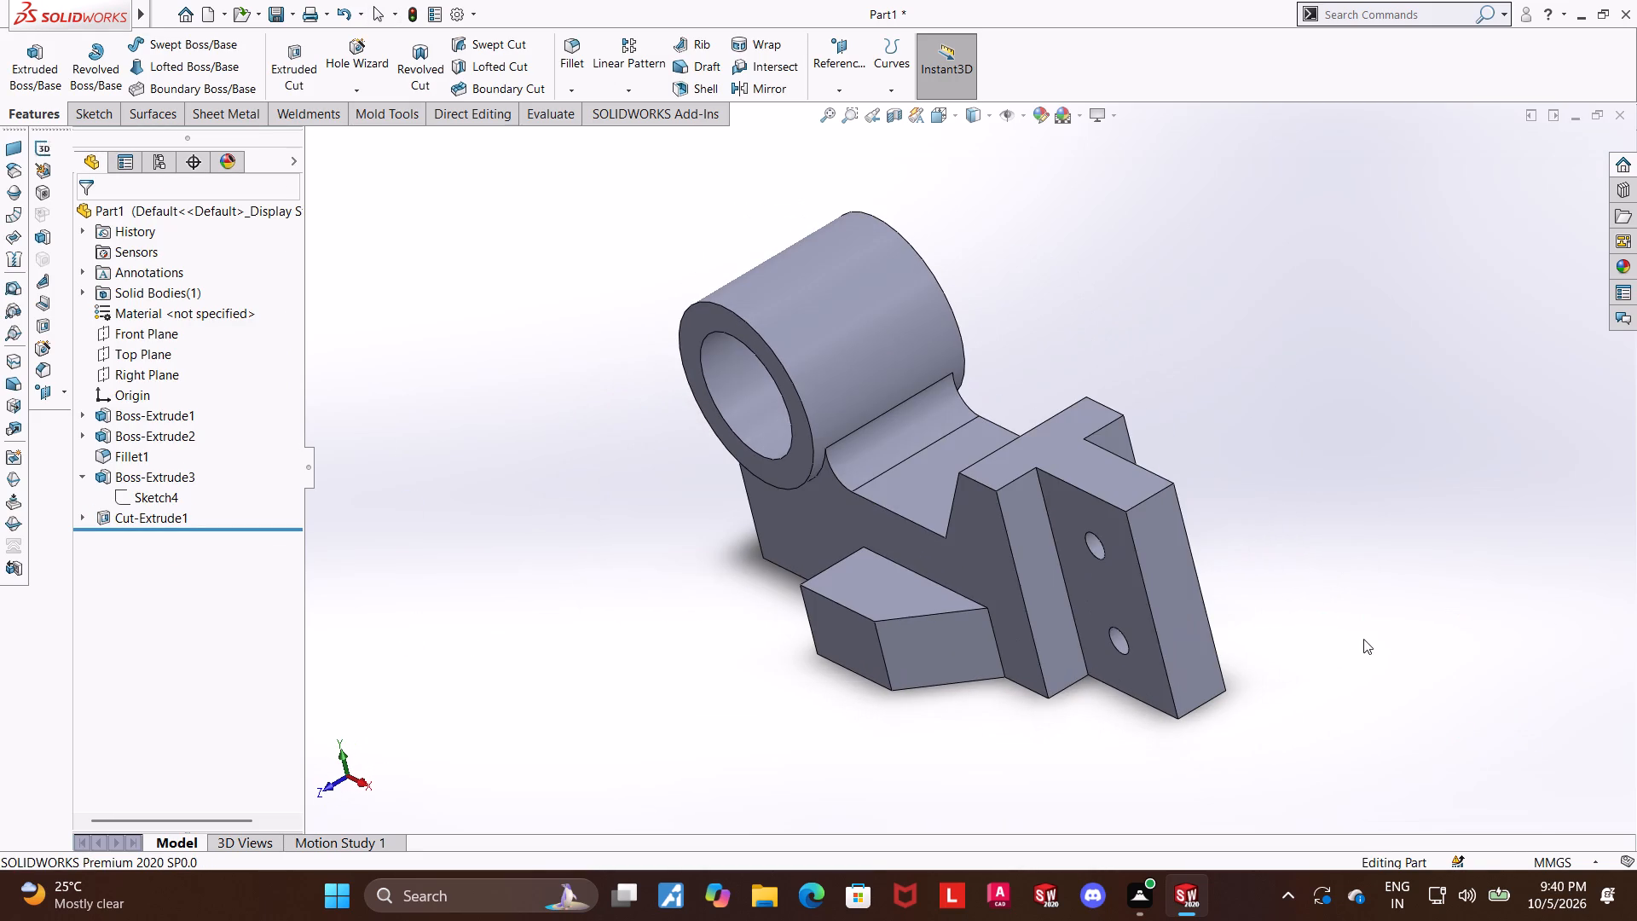
click(899, 582)
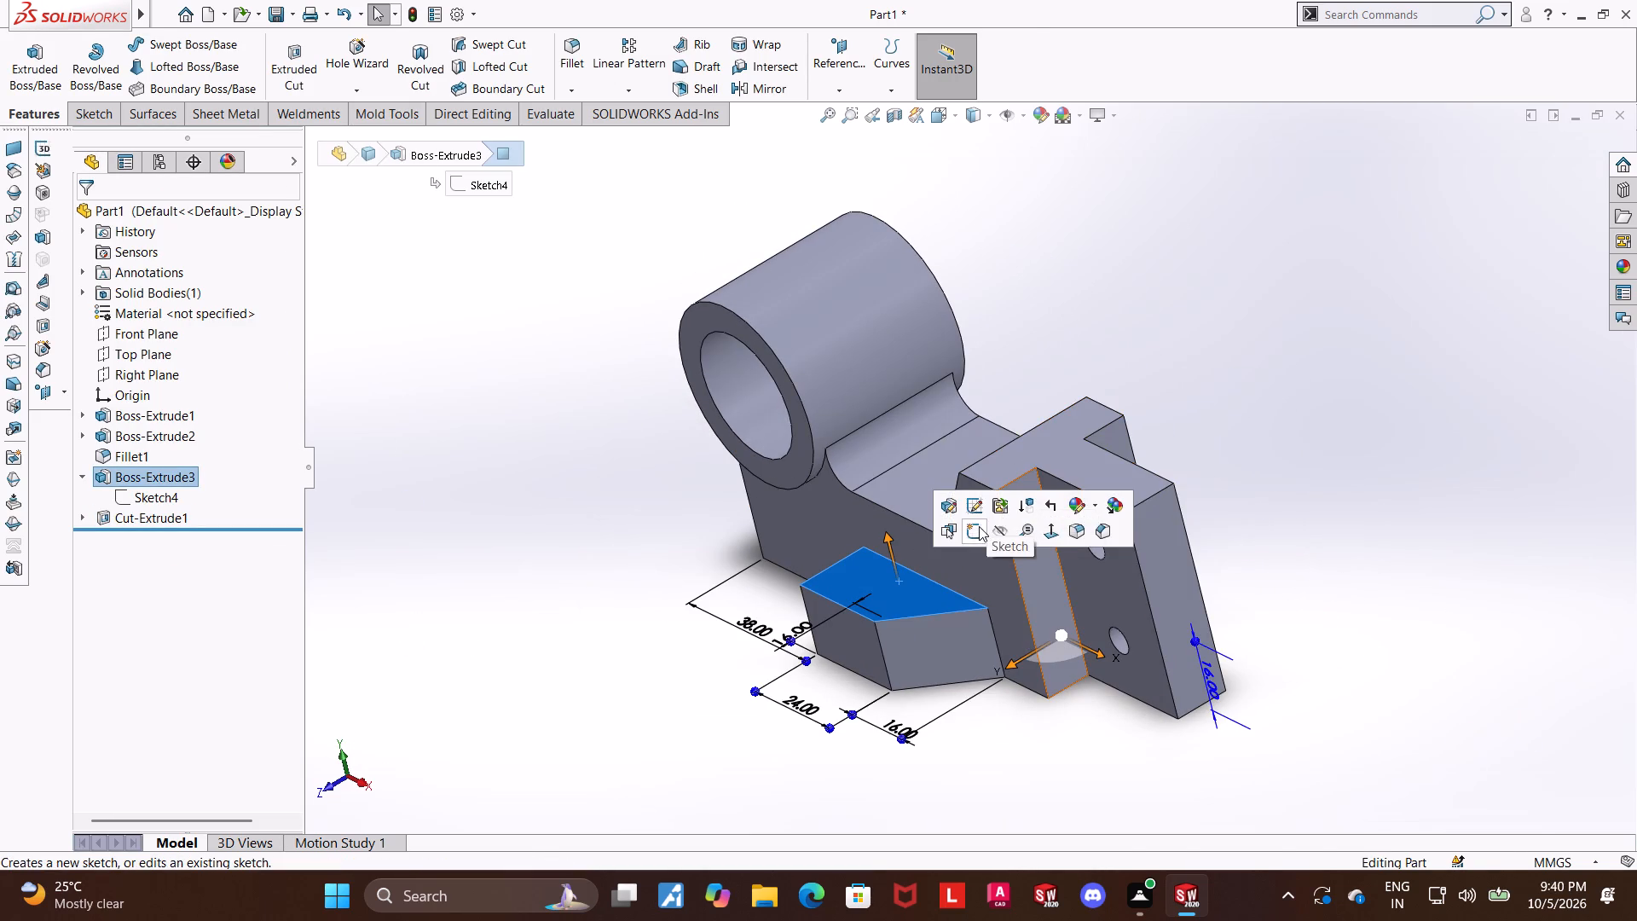
click(978, 527)
click(115, 543)
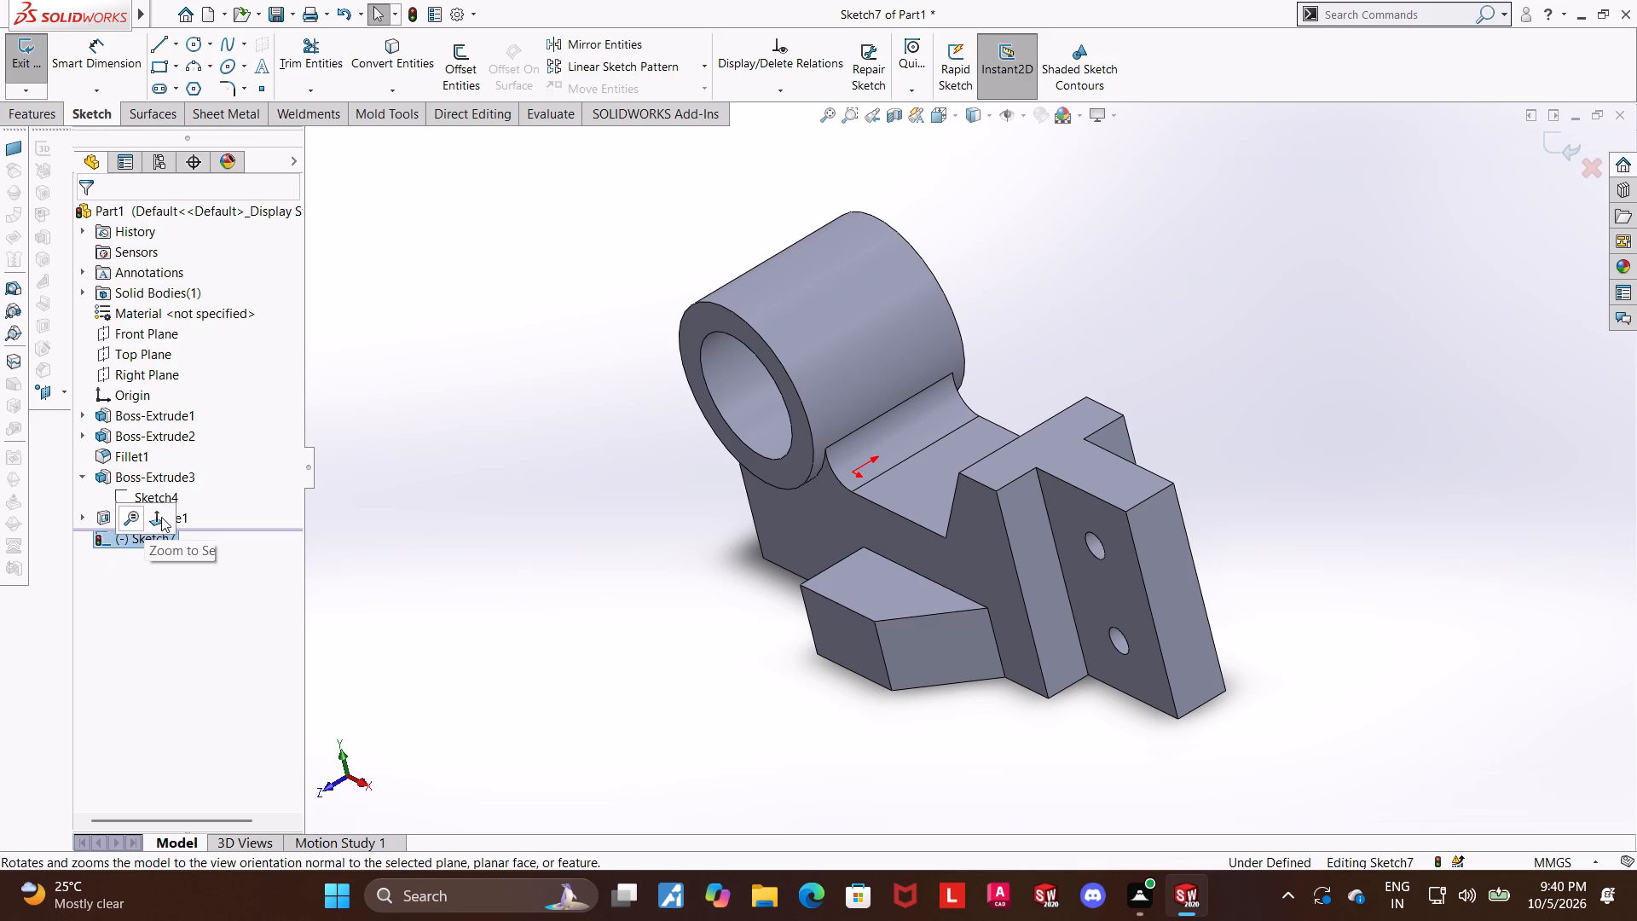
click(161, 517)
Sketch a circle of about 5 mm radius on the front lug's top face.
click(191, 48)
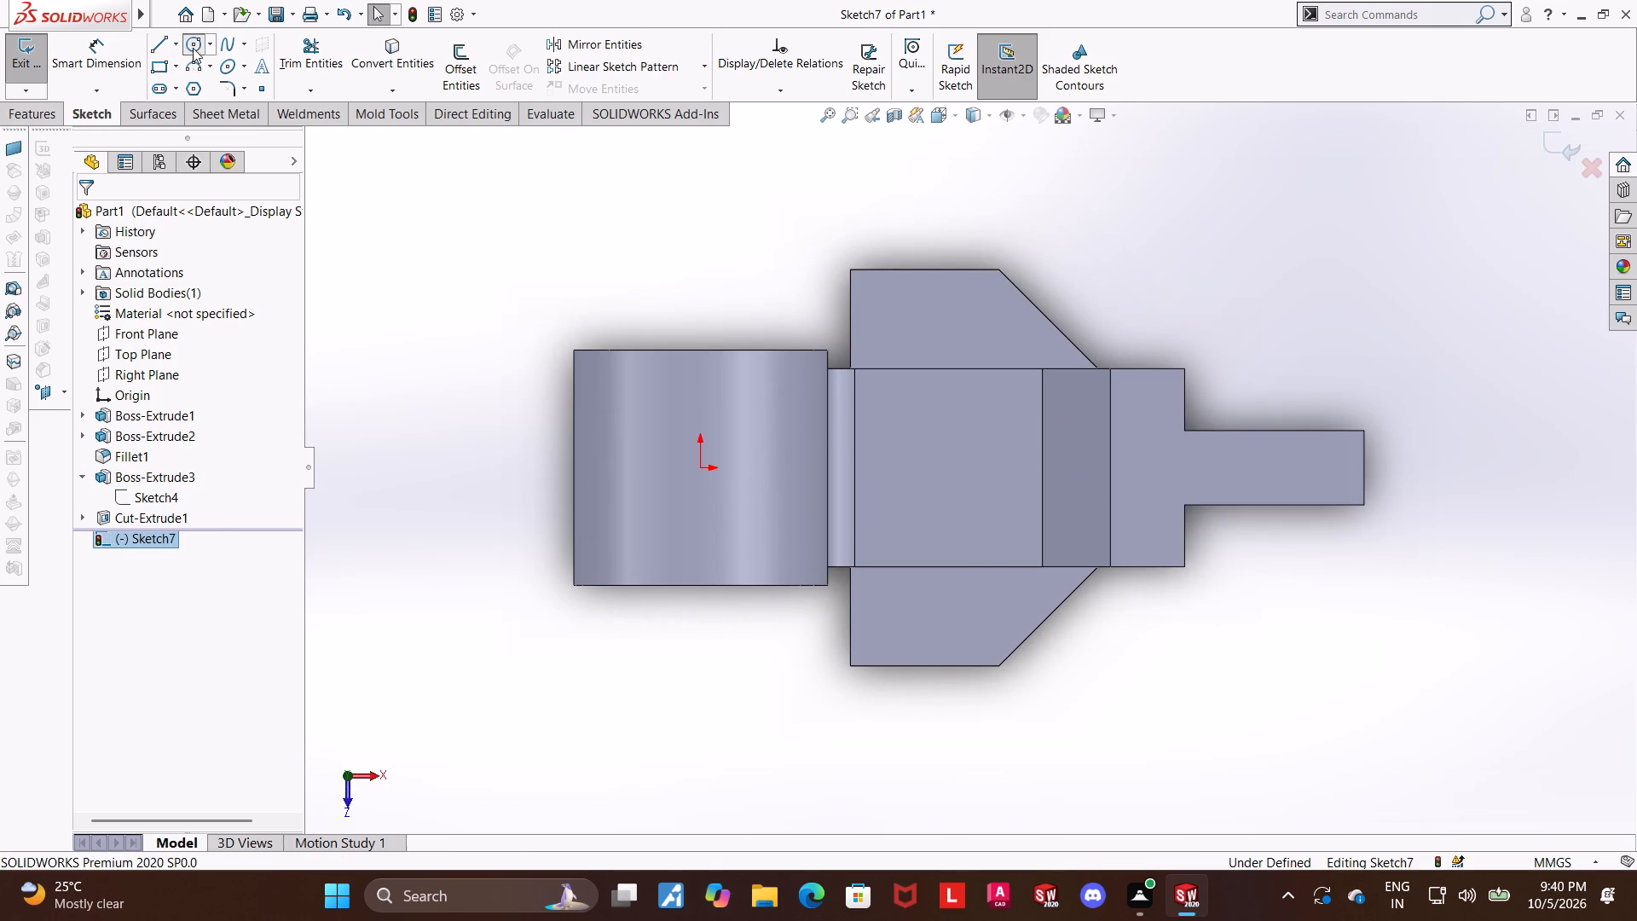
click(923, 614)
click(953, 606)
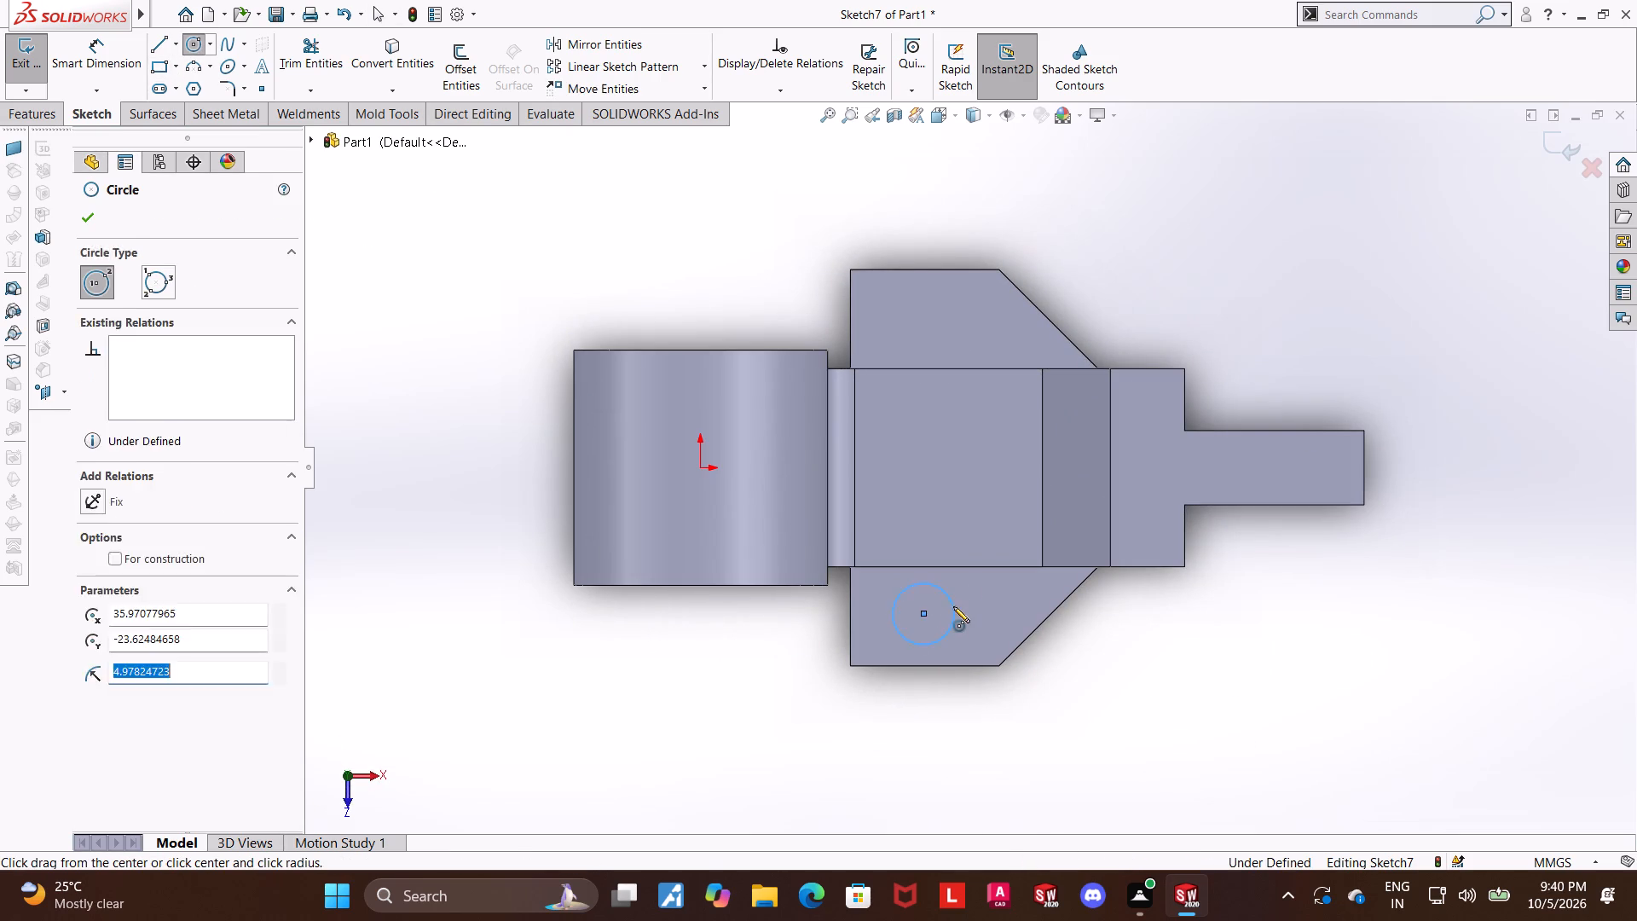
key(Escape)
key(Escape)
Dimension the distance from the origin to the circle's centre across the body's width as 24 mm.
click(95, 48)
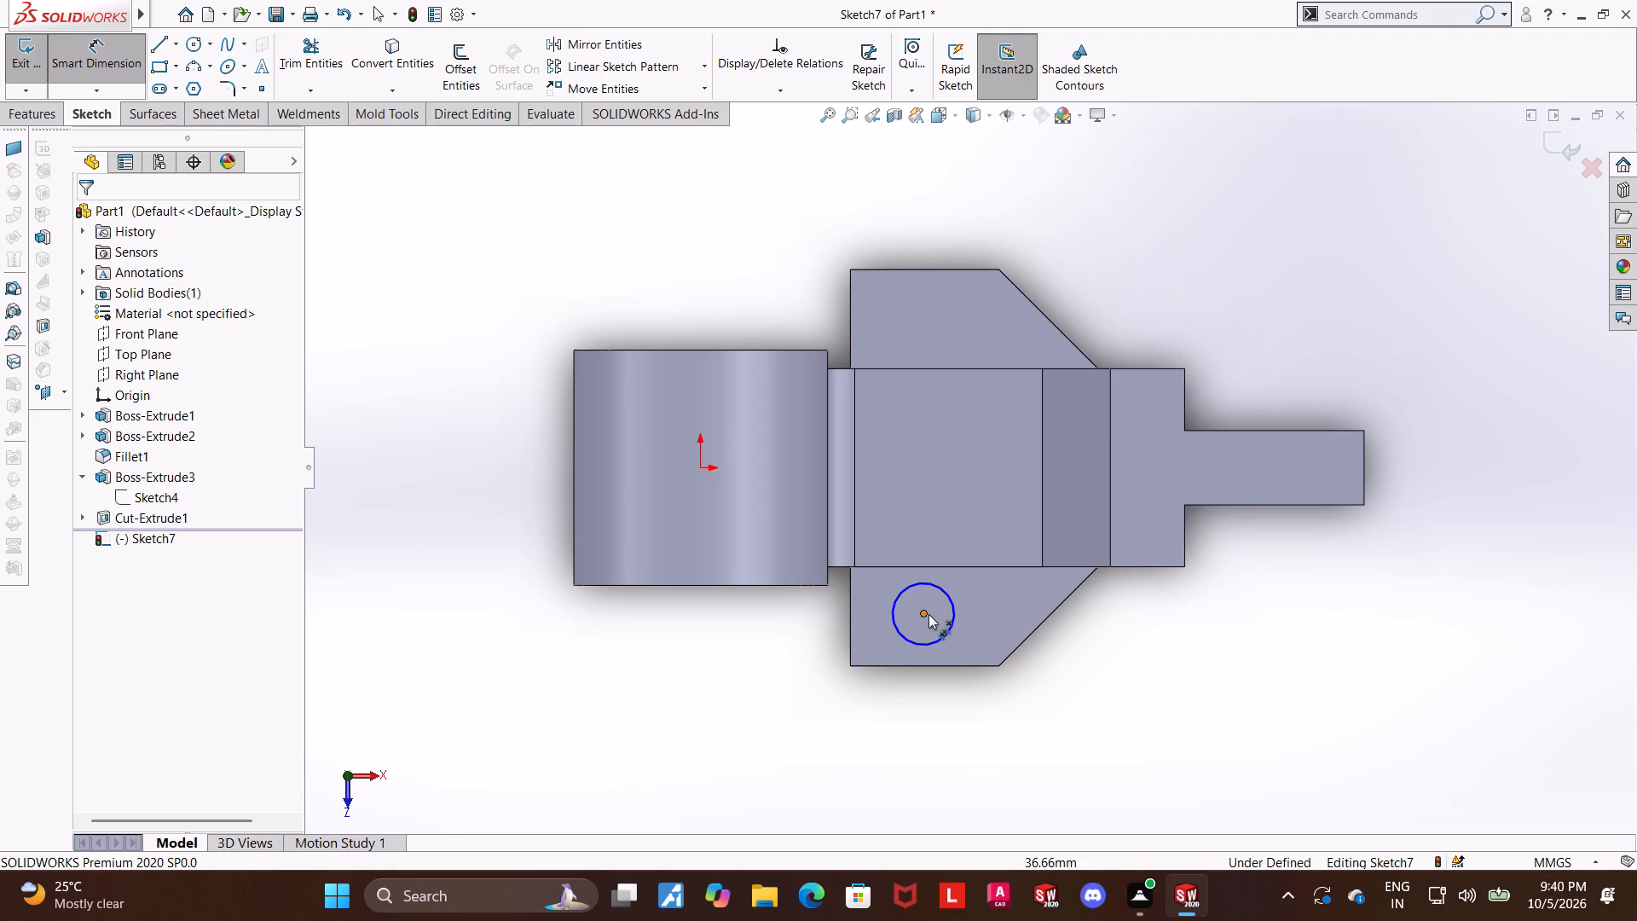
click(928, 614)
click(704, 470)
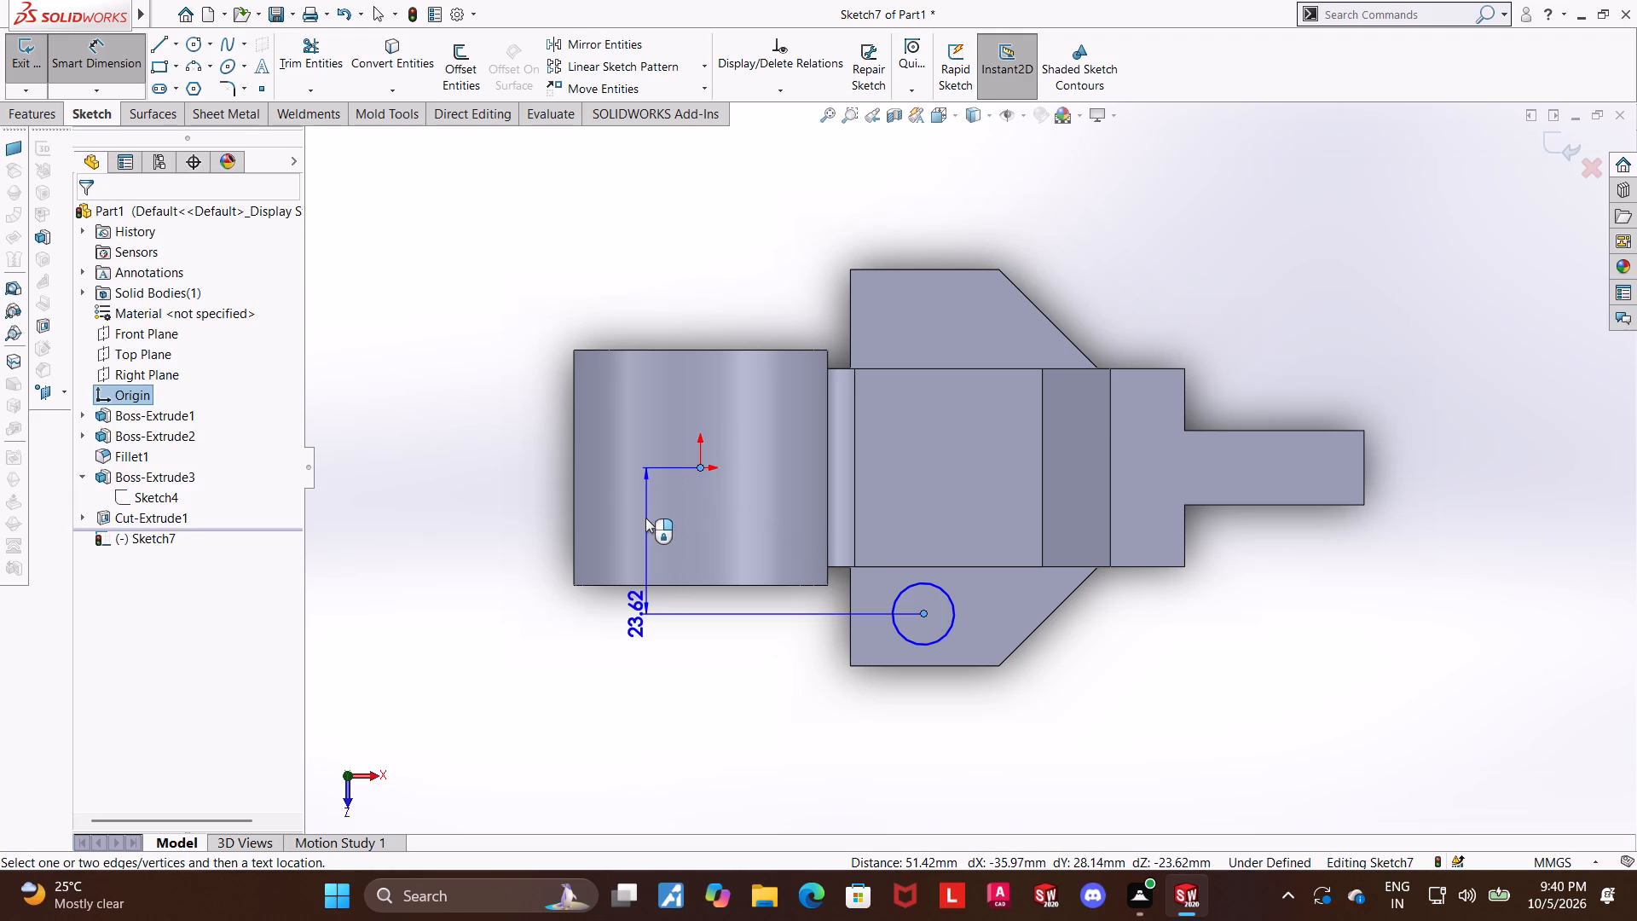
click(645, 518)
text(24)
key(Return)
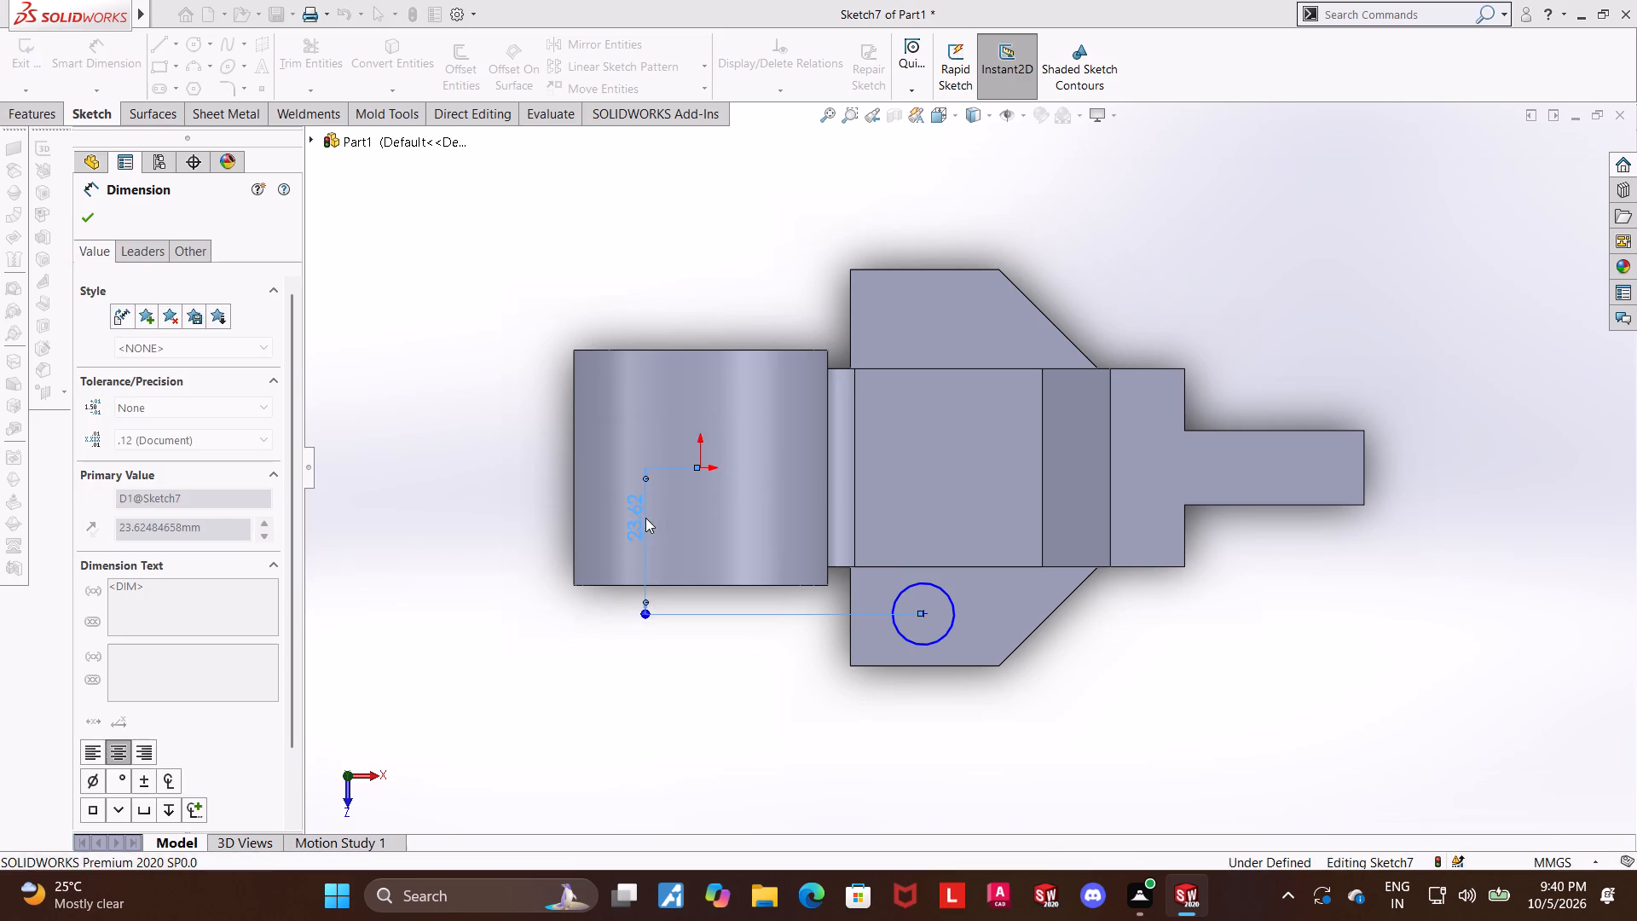
key(Escape)
key(Escape)
key(Escape)
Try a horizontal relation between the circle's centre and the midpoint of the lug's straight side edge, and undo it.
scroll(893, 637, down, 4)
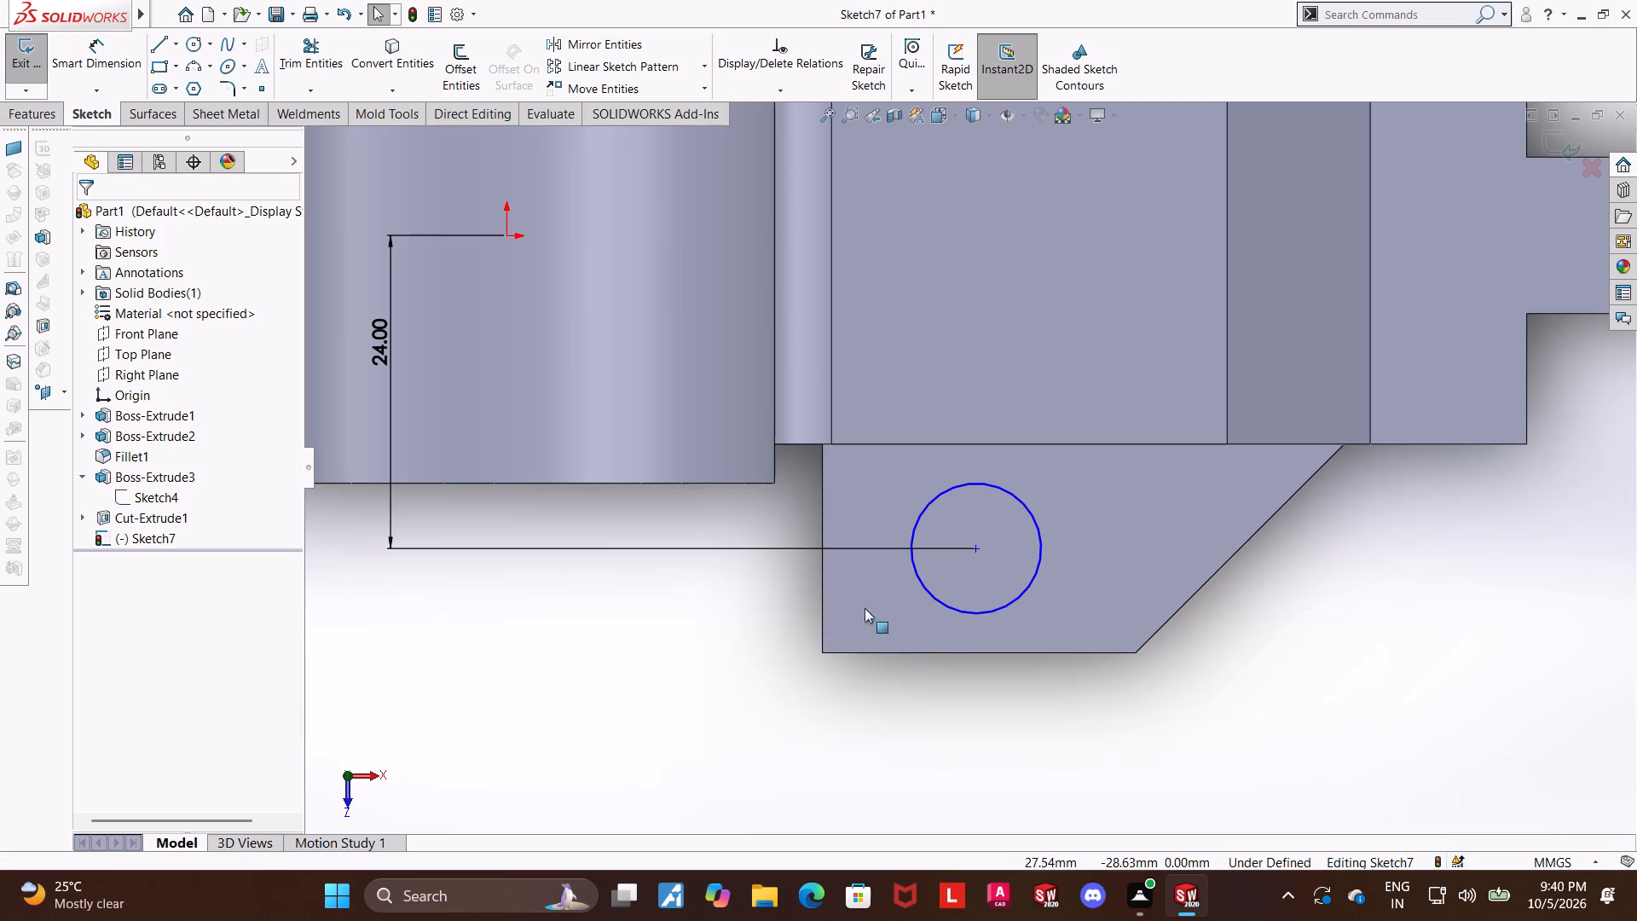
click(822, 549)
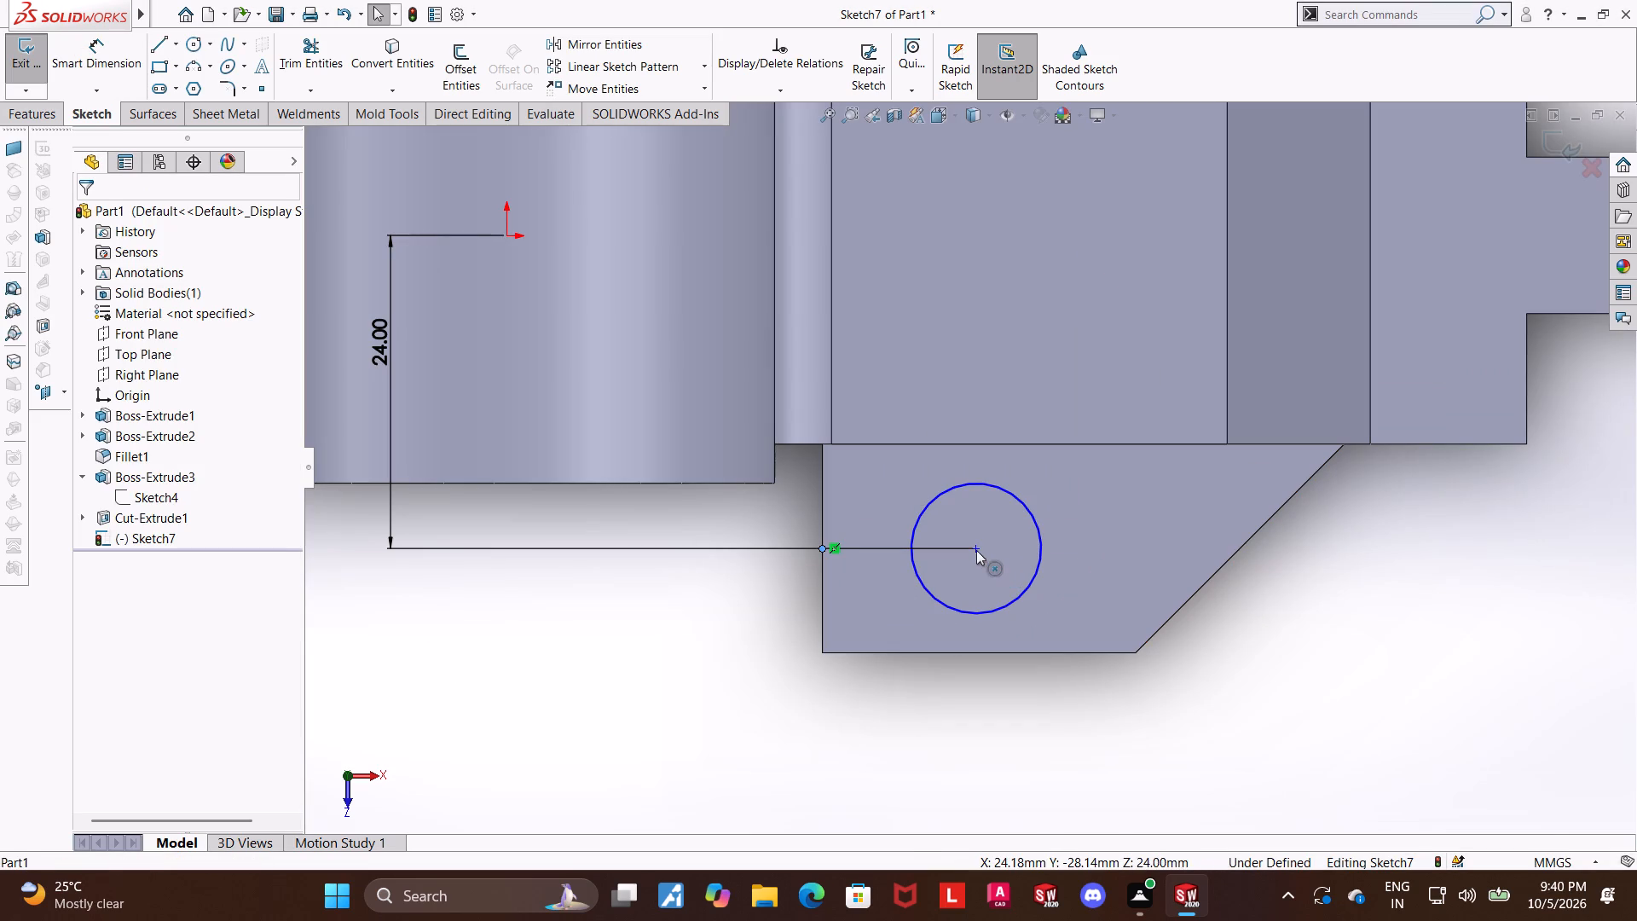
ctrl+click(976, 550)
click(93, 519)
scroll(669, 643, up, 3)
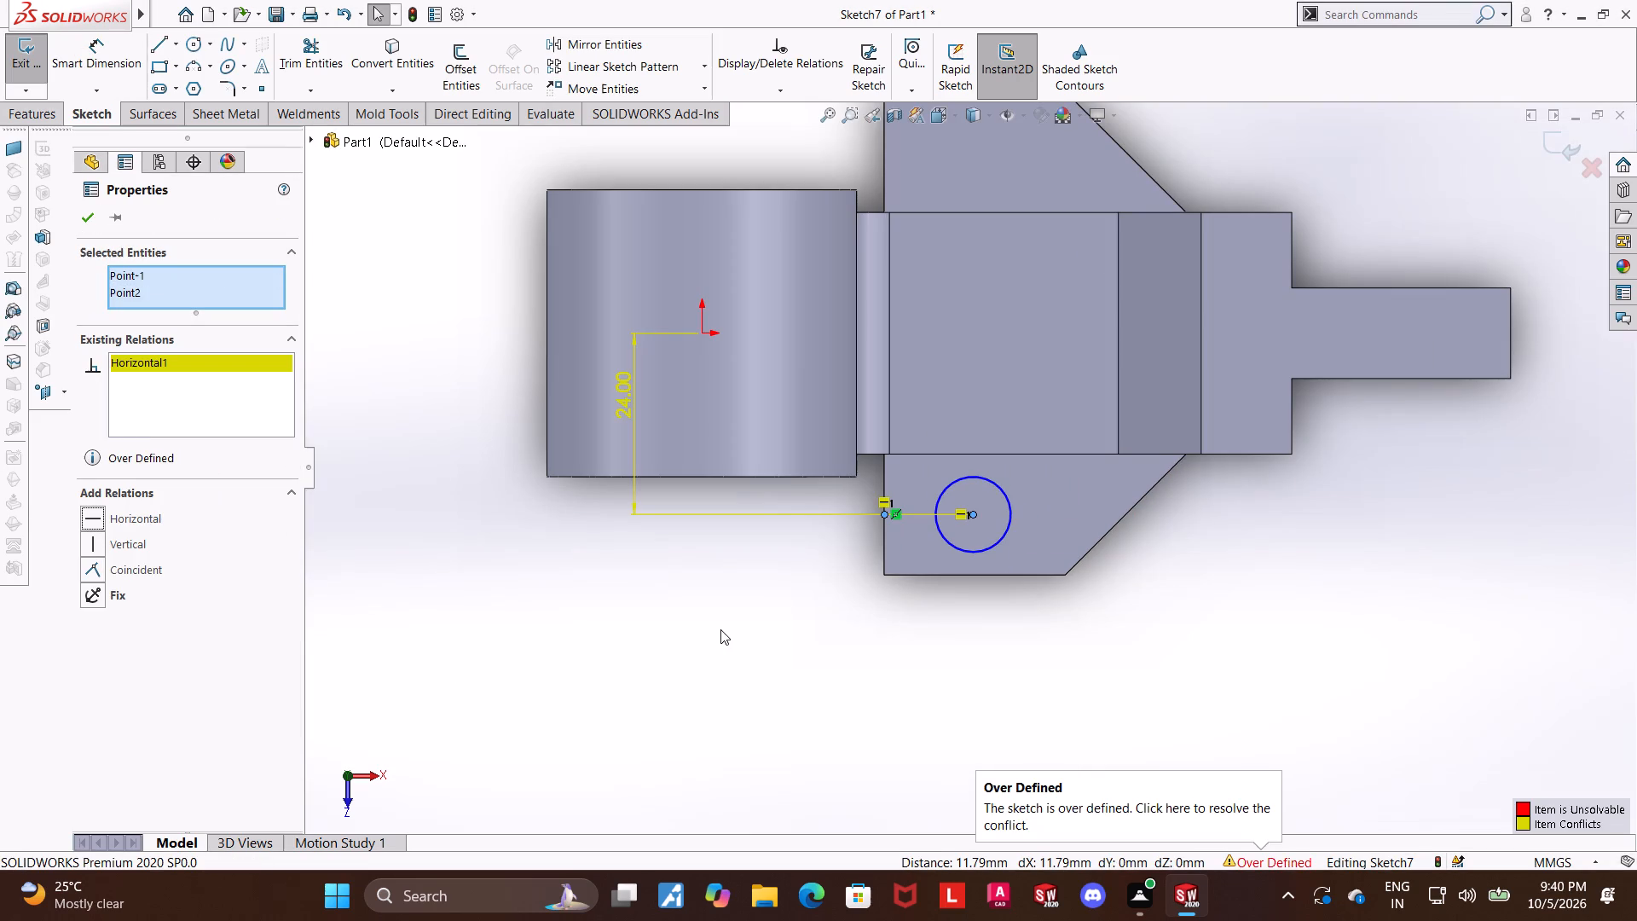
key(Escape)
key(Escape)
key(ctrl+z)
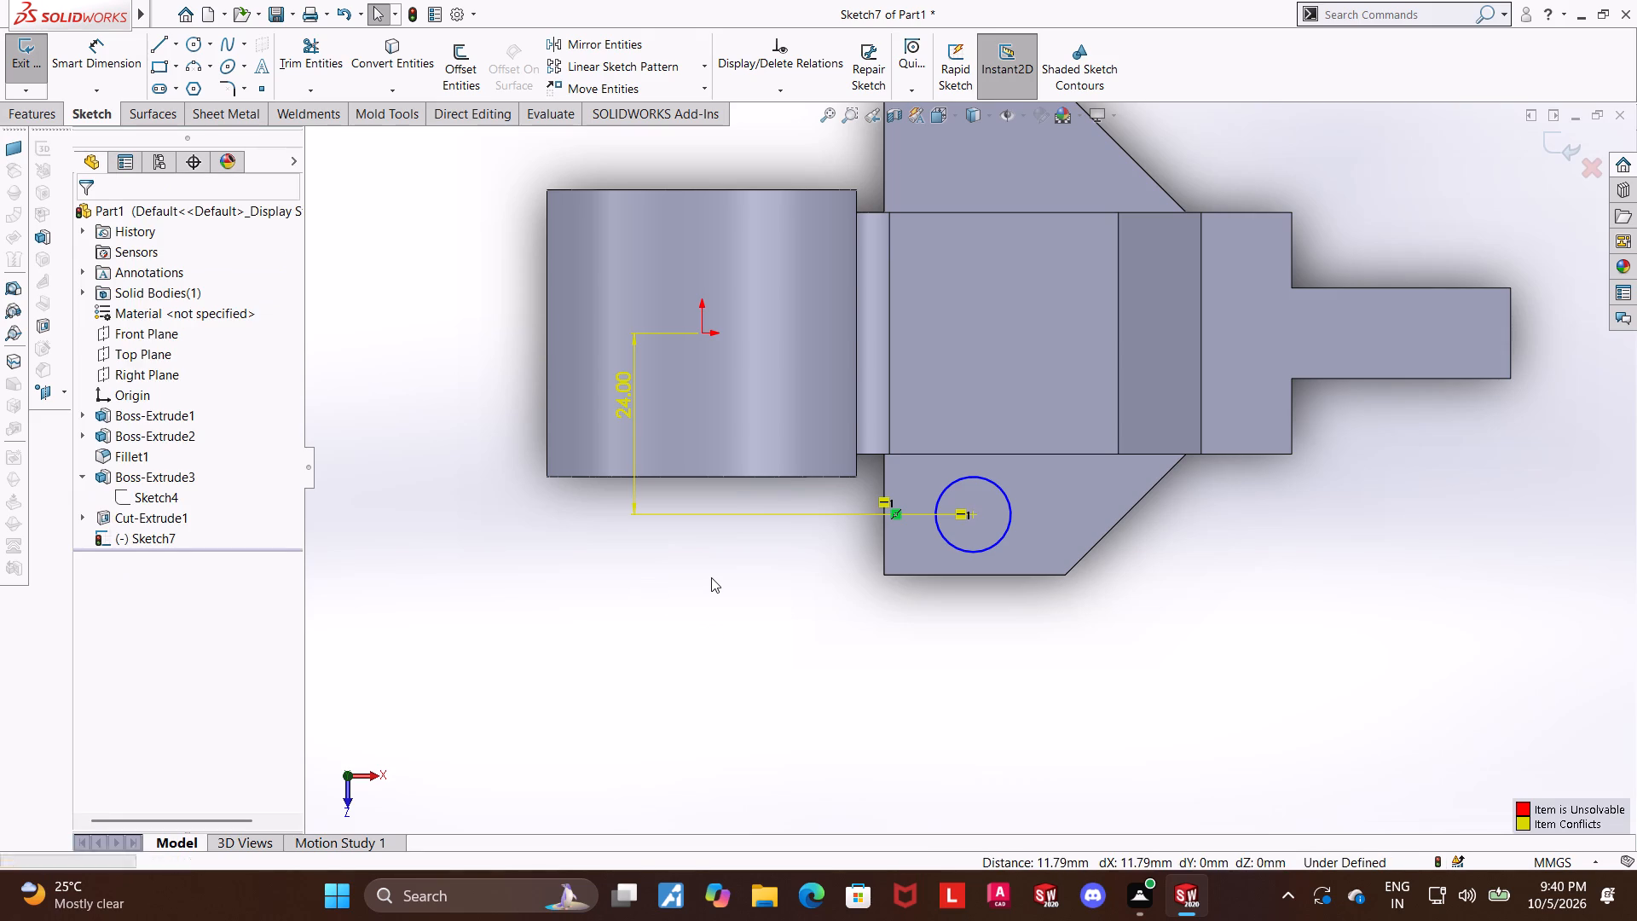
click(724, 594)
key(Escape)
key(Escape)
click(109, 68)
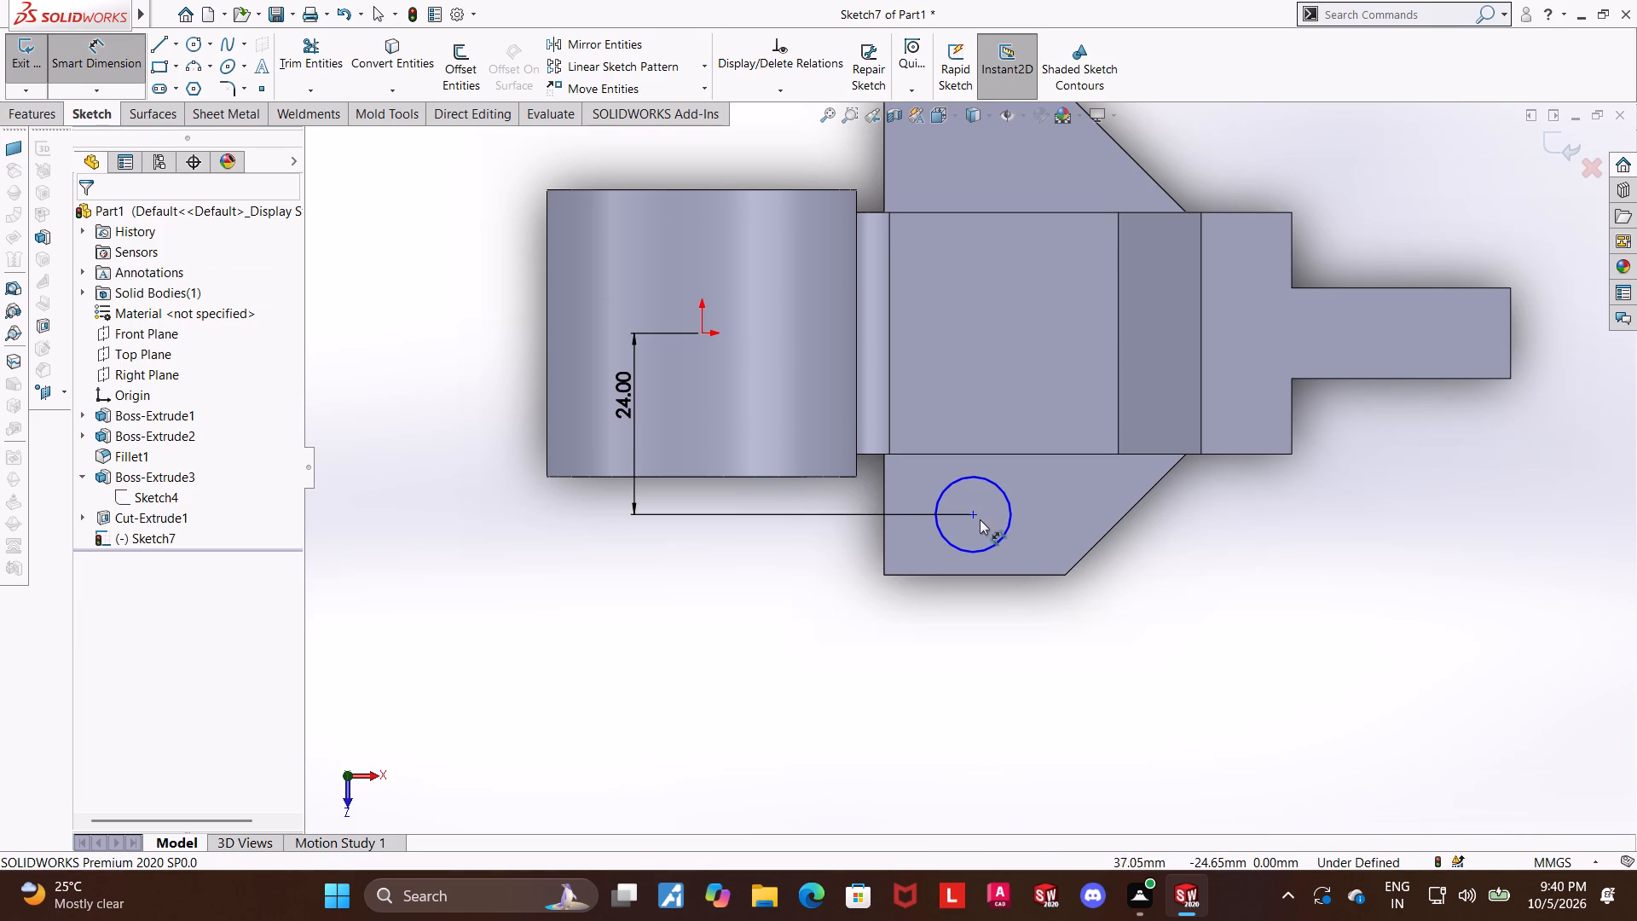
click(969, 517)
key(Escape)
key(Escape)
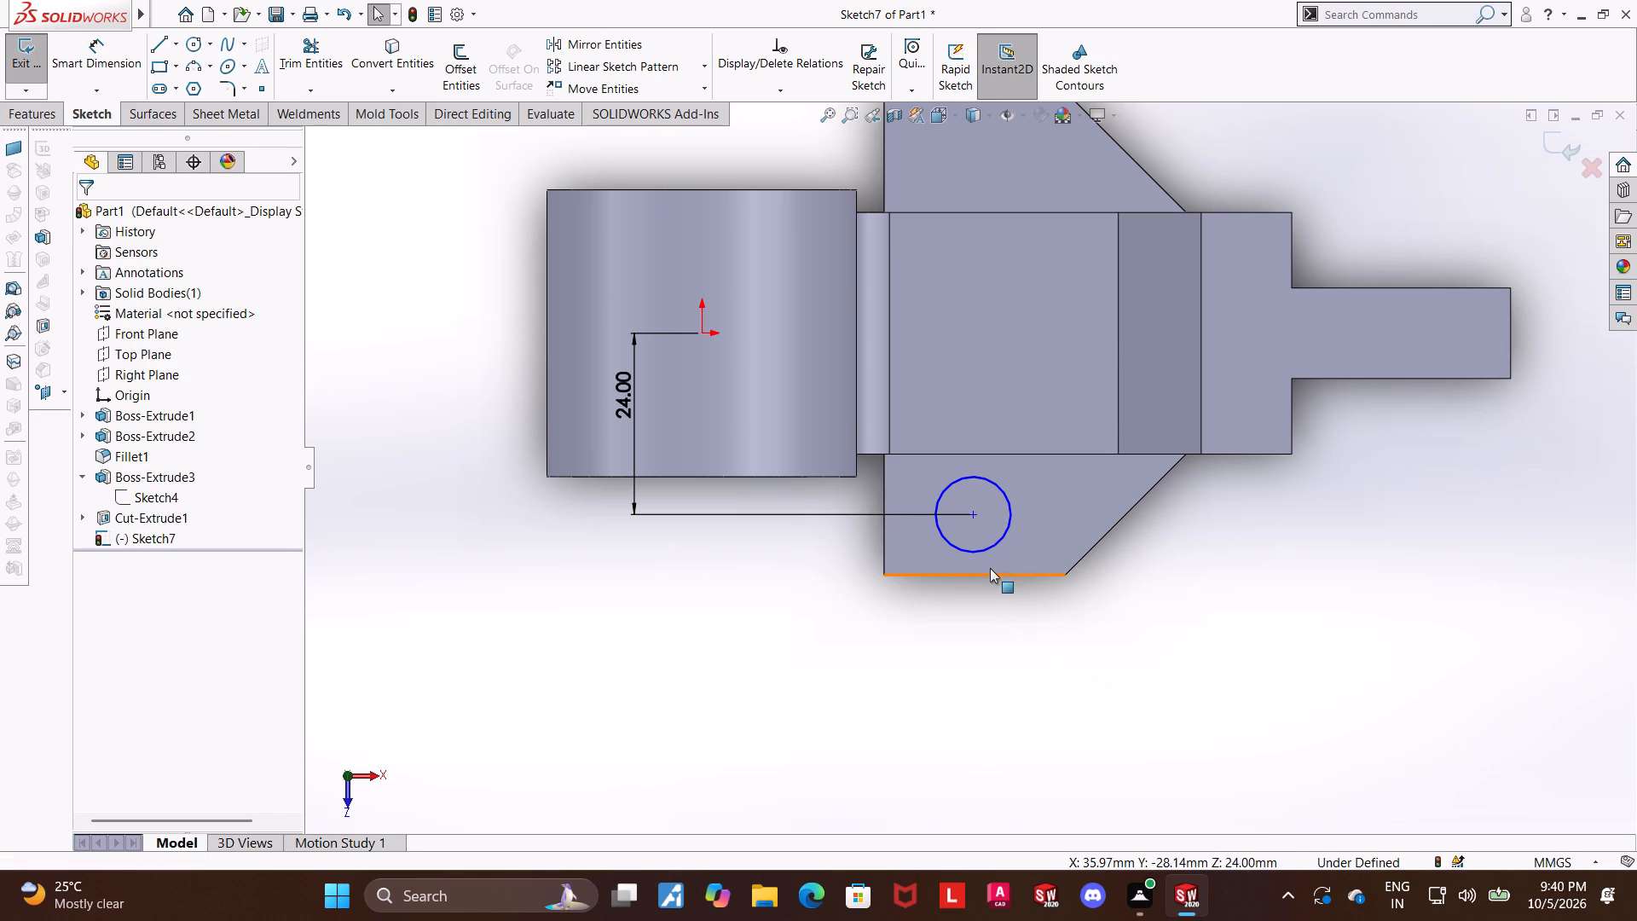
Add a vertical relation between the circle's centre and the midpoint of the lug's outer edge.
click(974, 575)
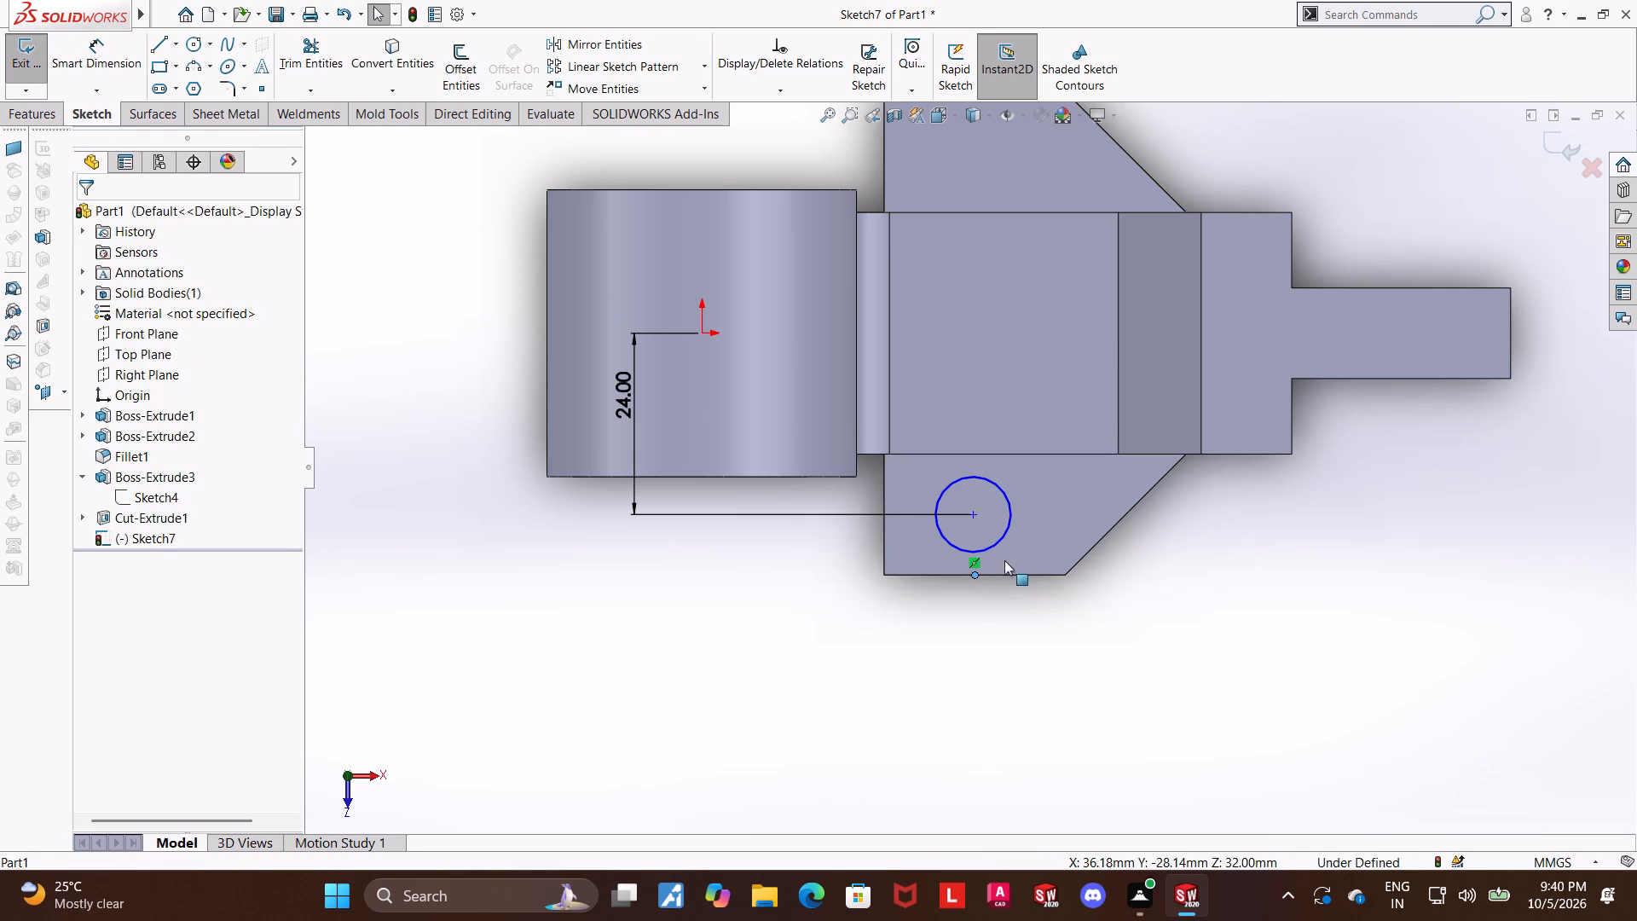
ctrl+click(974, 514)
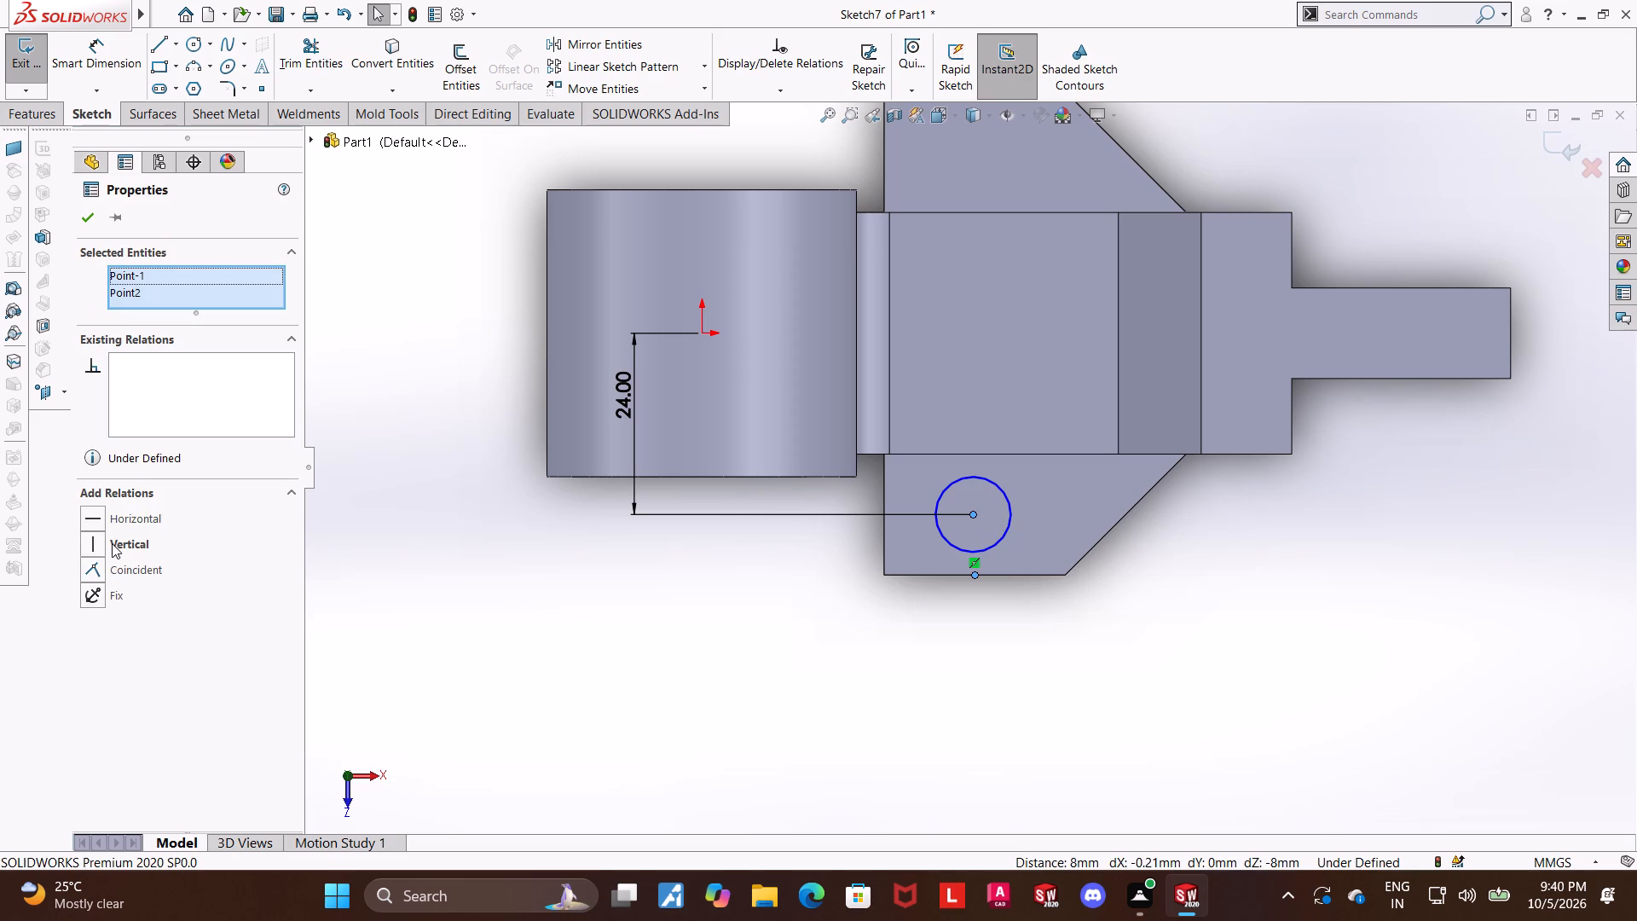
click(101, 542)
click(743, 633)
key(Escape)
key(Escape)
key(Escape)
scroll(1050, 581, down, 1)
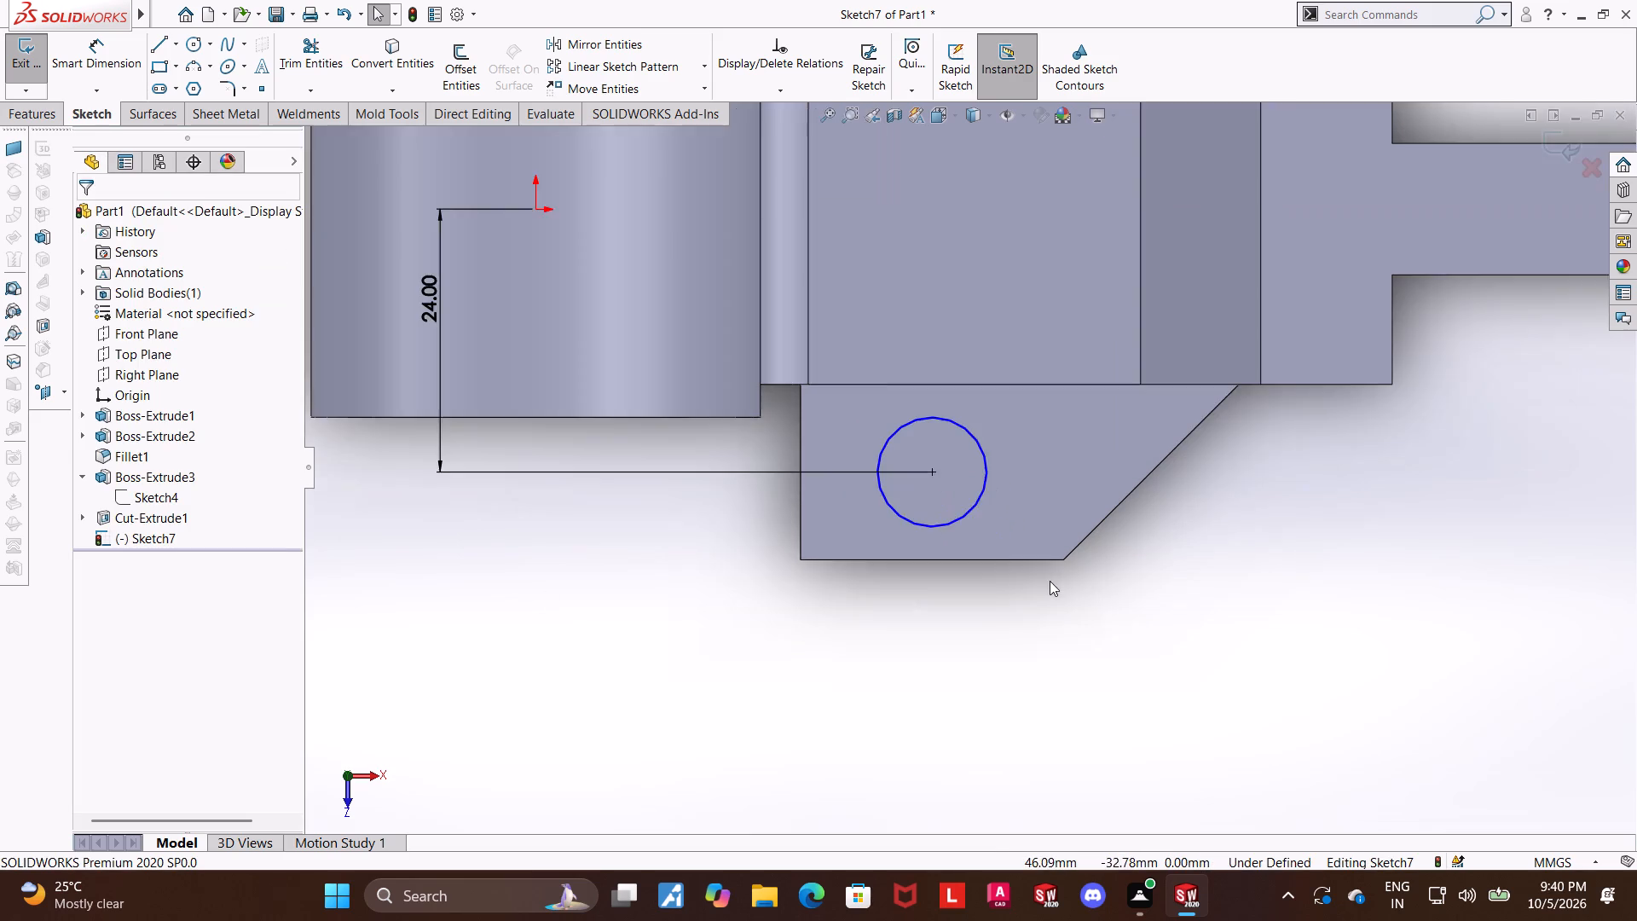
Dimension the circle on the front lug with a 6 mm diameter.
scroll(1050, 581, down, 1)
scroll(1055, 581, up, 4)
key(Escape)
key(Escape)
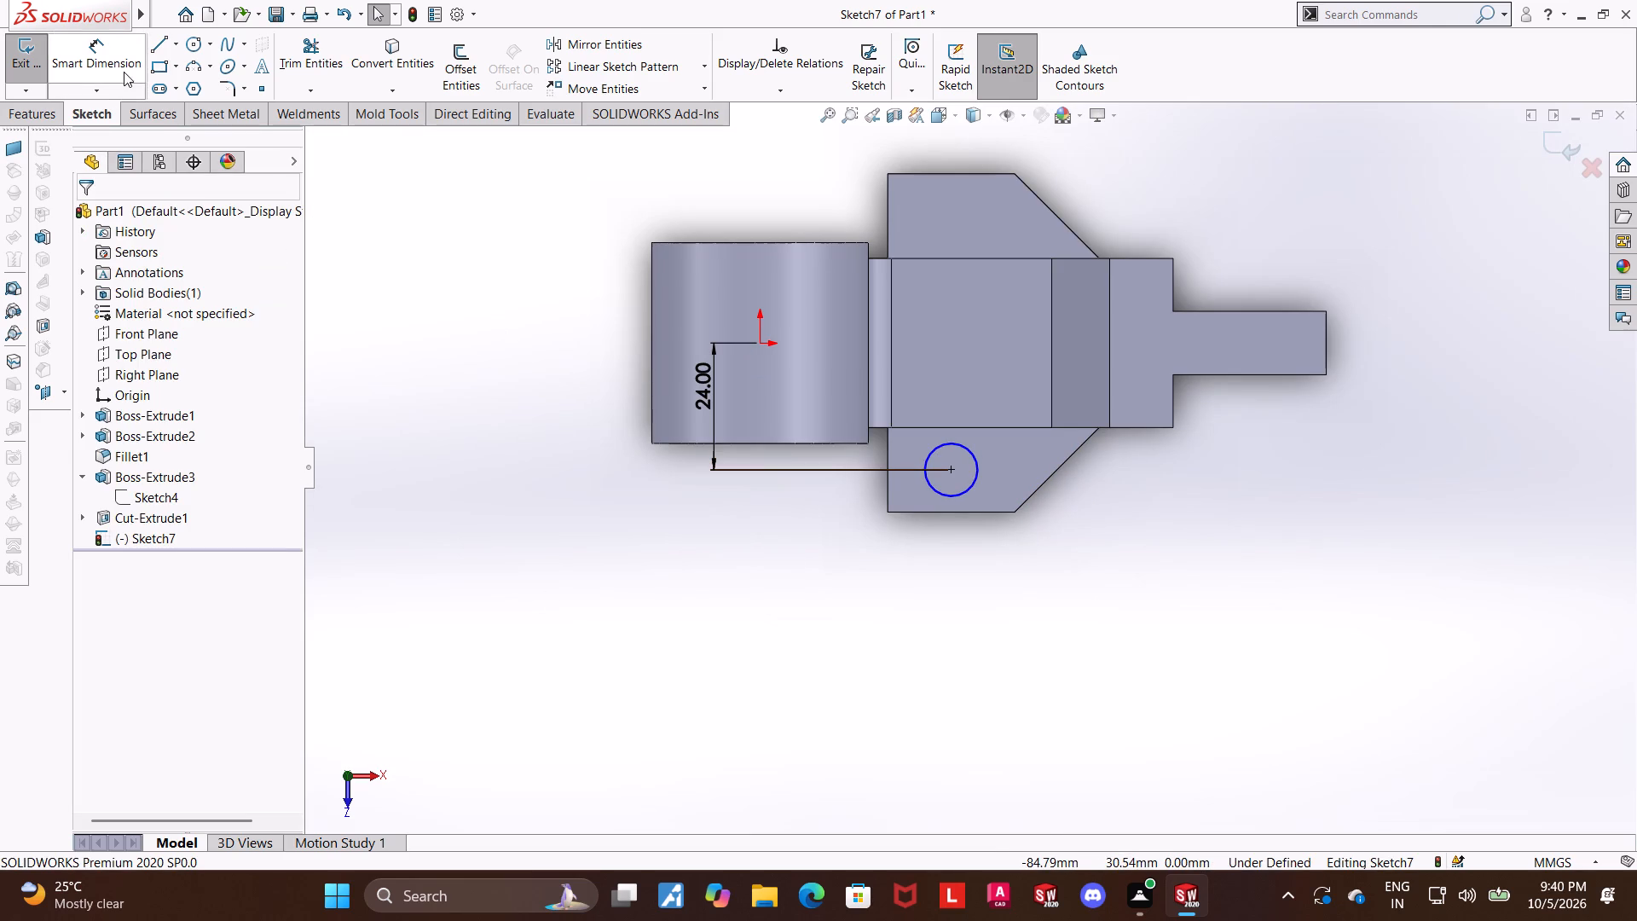
click(122, 69)
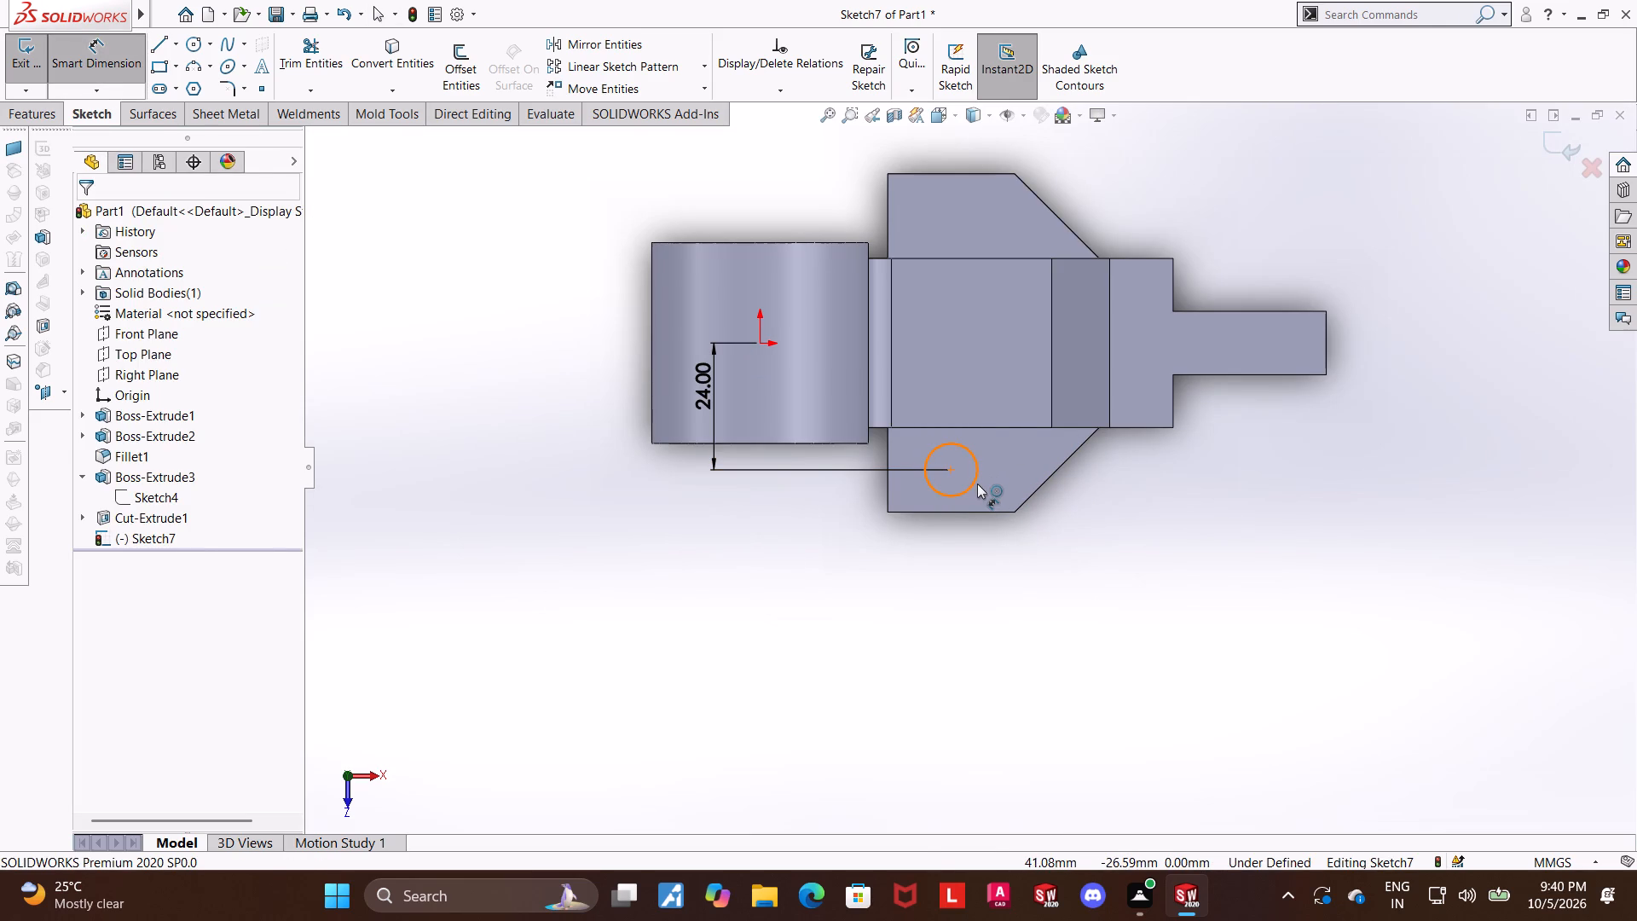
click(977, 484)
click(1013, 483)
key(6)
key(Return)
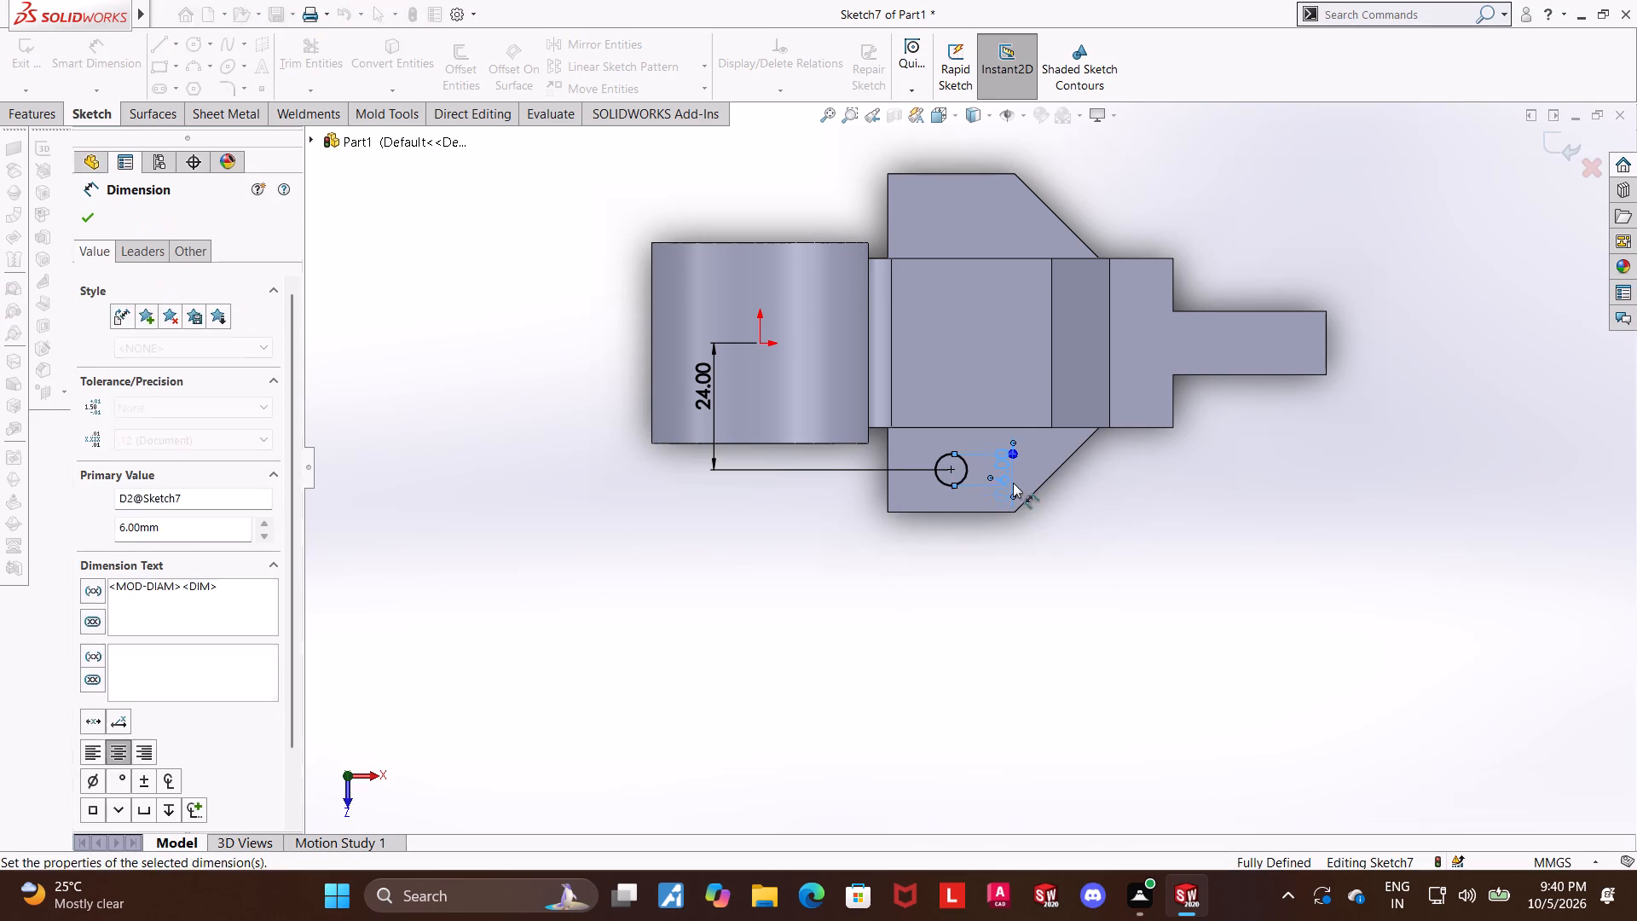
key(Escape)
key(Escape)
scroll(964, 510, down, 1)
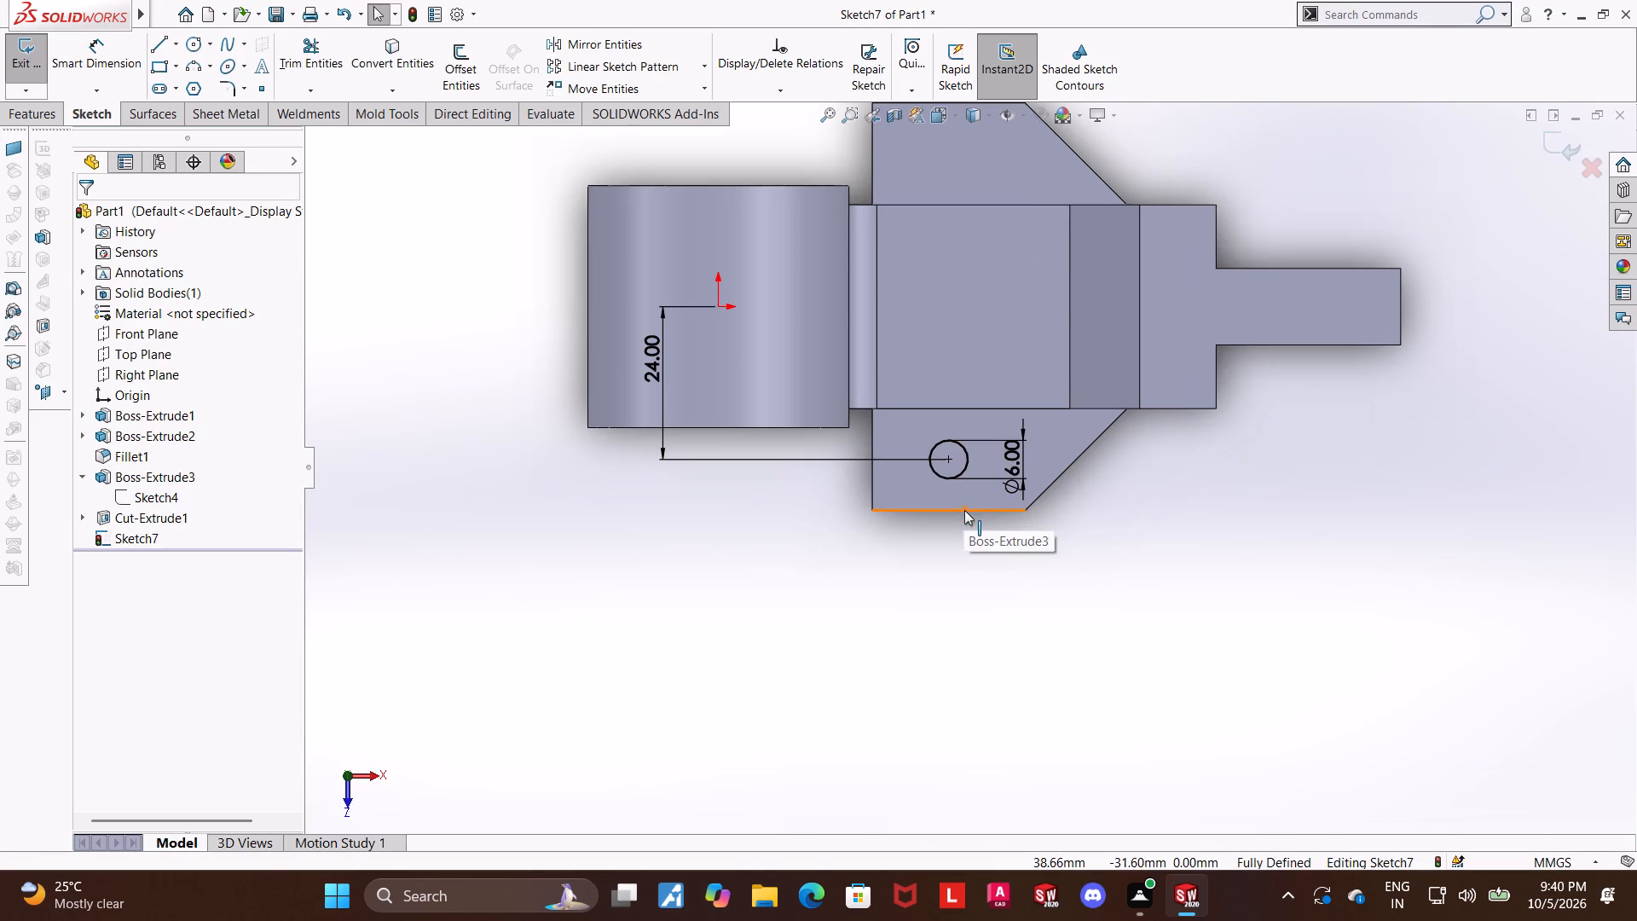
scroll(984, 483, up, 3)
key(Escape)
scroll(1005, 397, down, 1)
key(Escape)
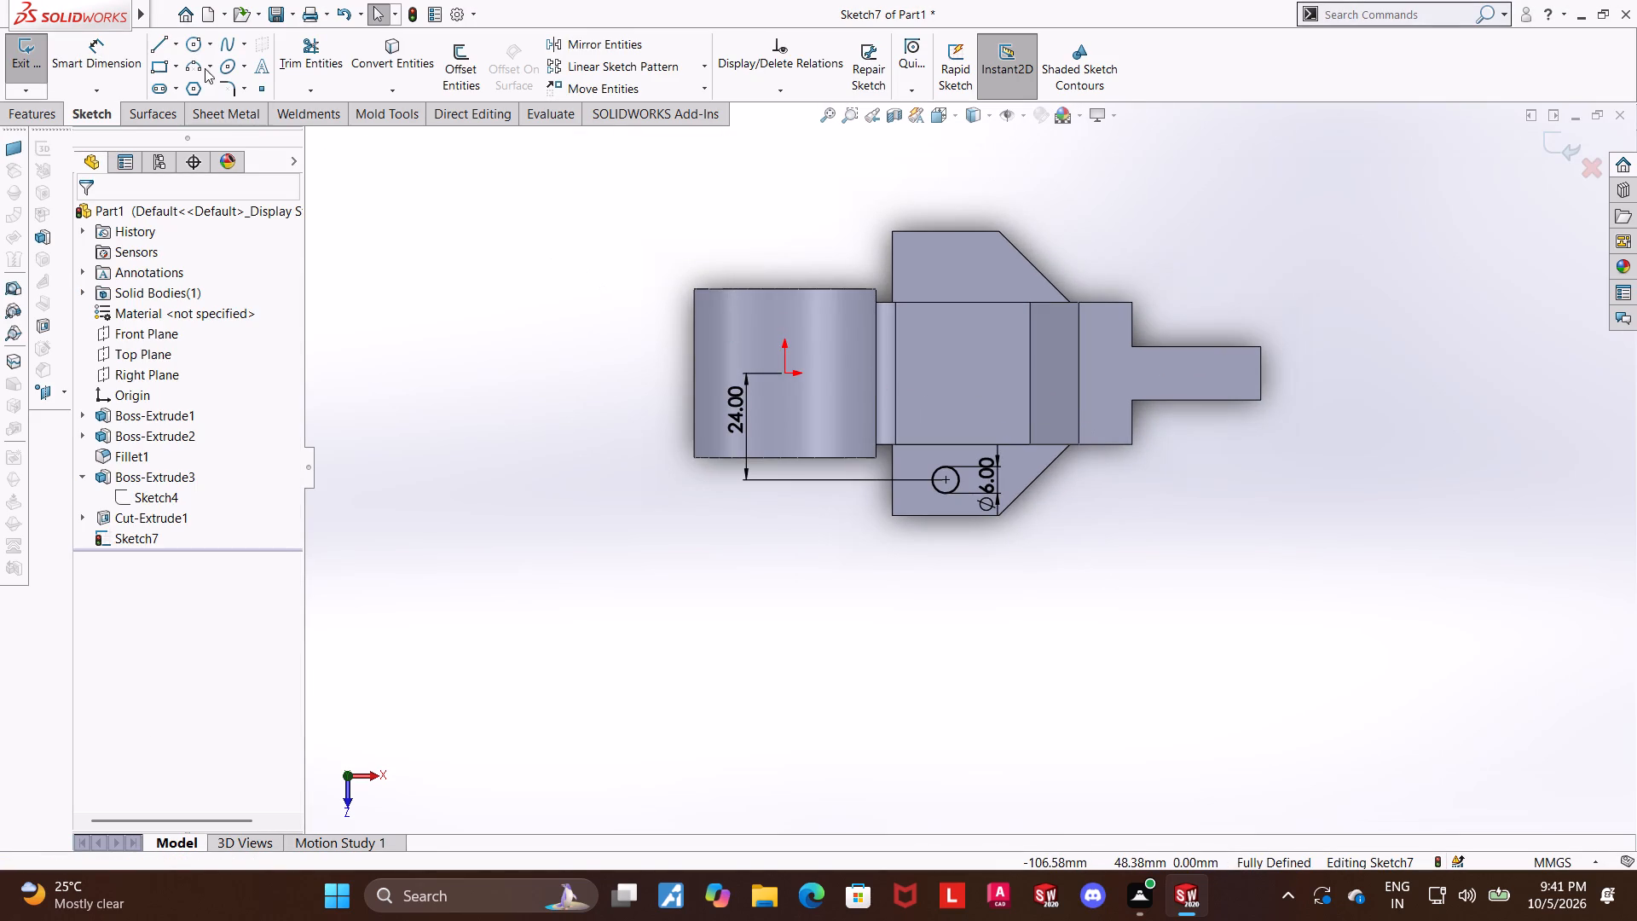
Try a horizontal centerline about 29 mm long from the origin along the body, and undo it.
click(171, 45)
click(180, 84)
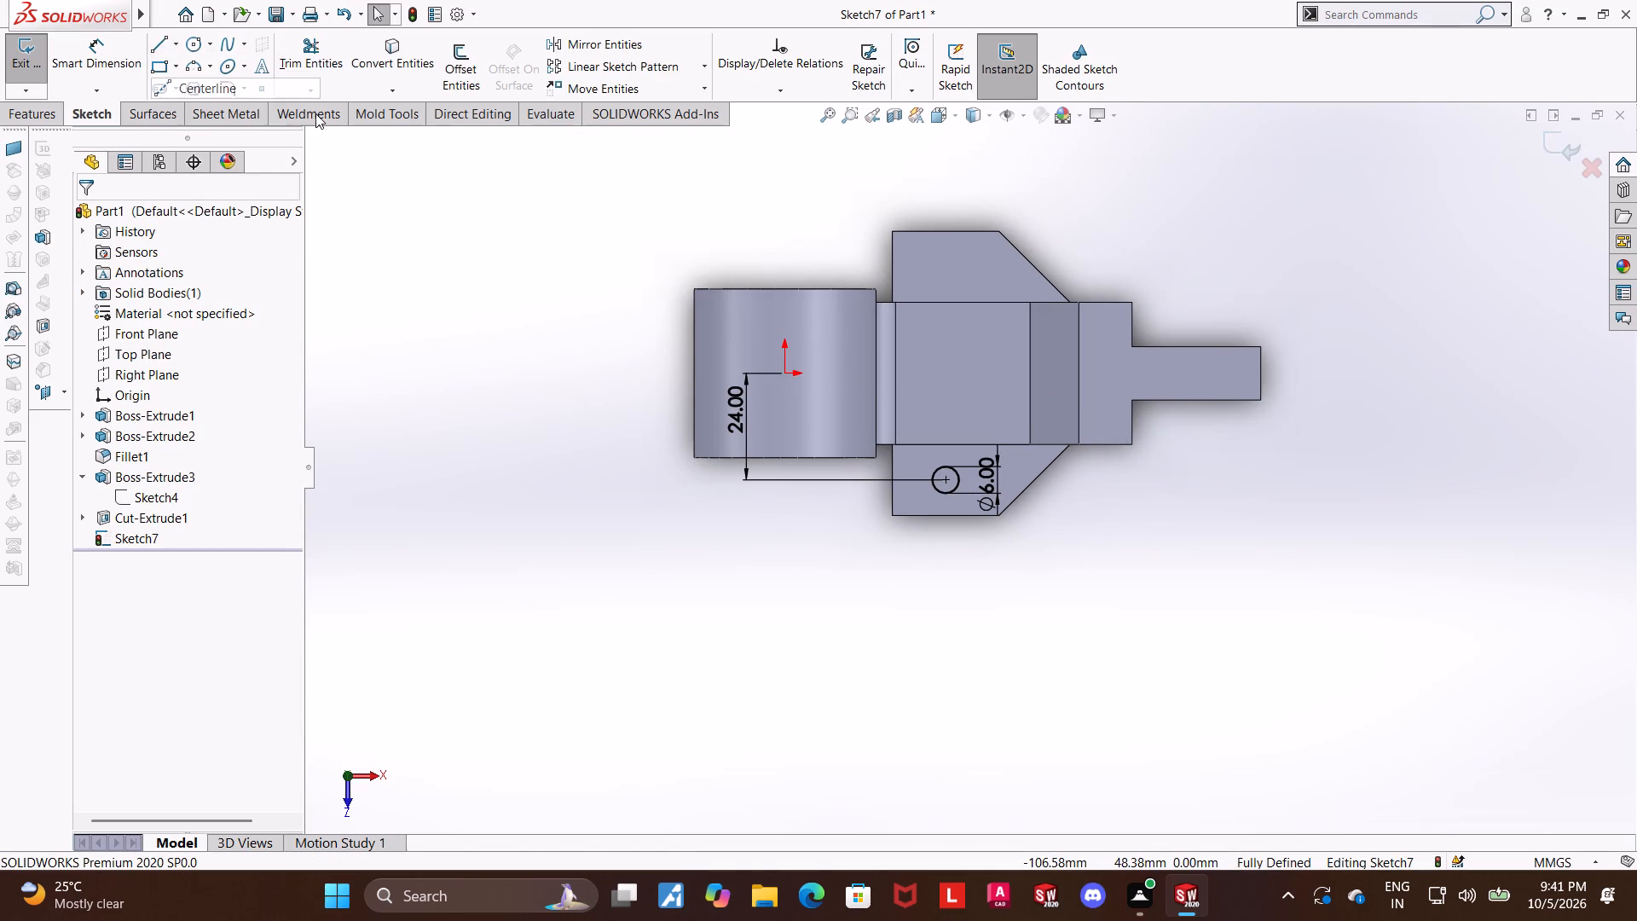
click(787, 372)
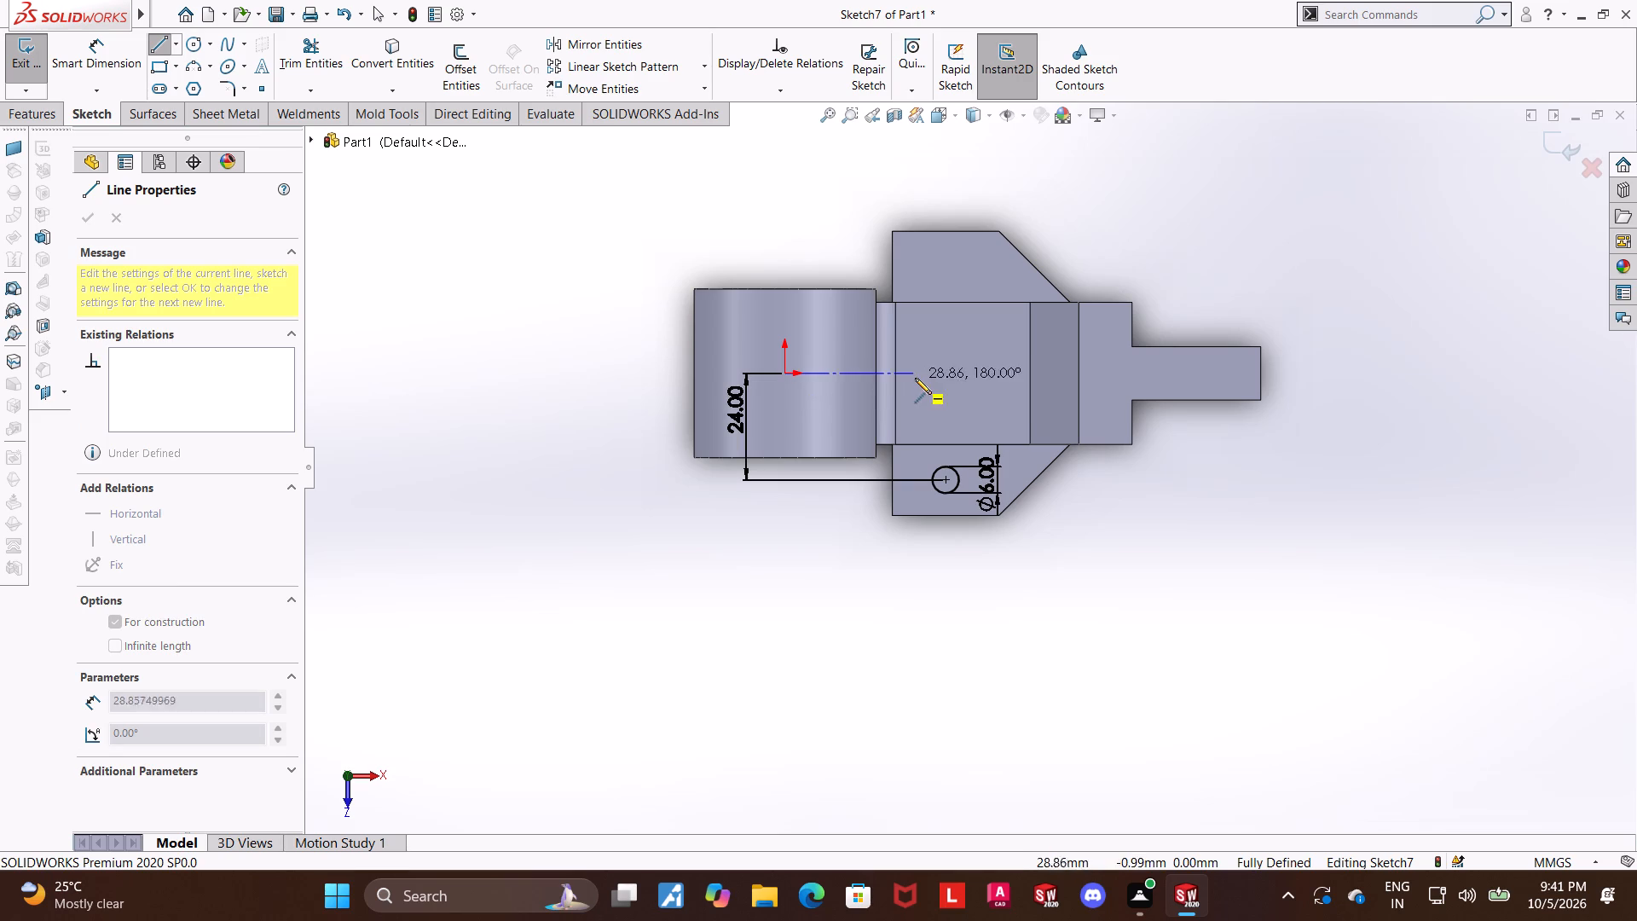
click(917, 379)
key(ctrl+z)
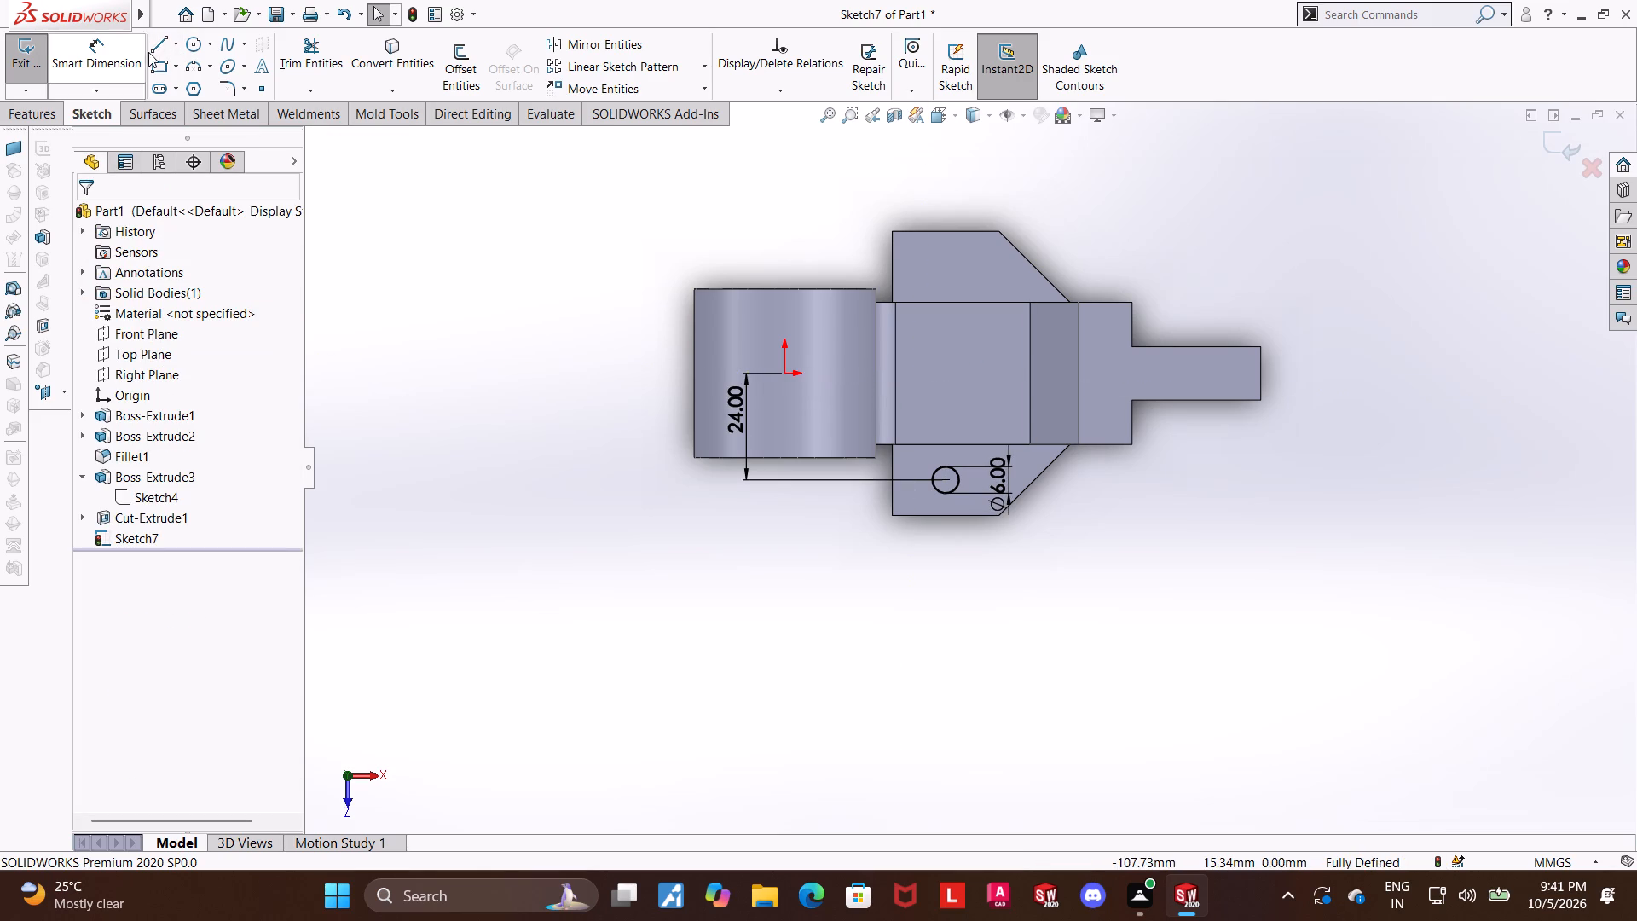
Draw a horizontal centerline about 18 mm long from the origin toward the tongue.
click(176, 48)
click(182, 80)
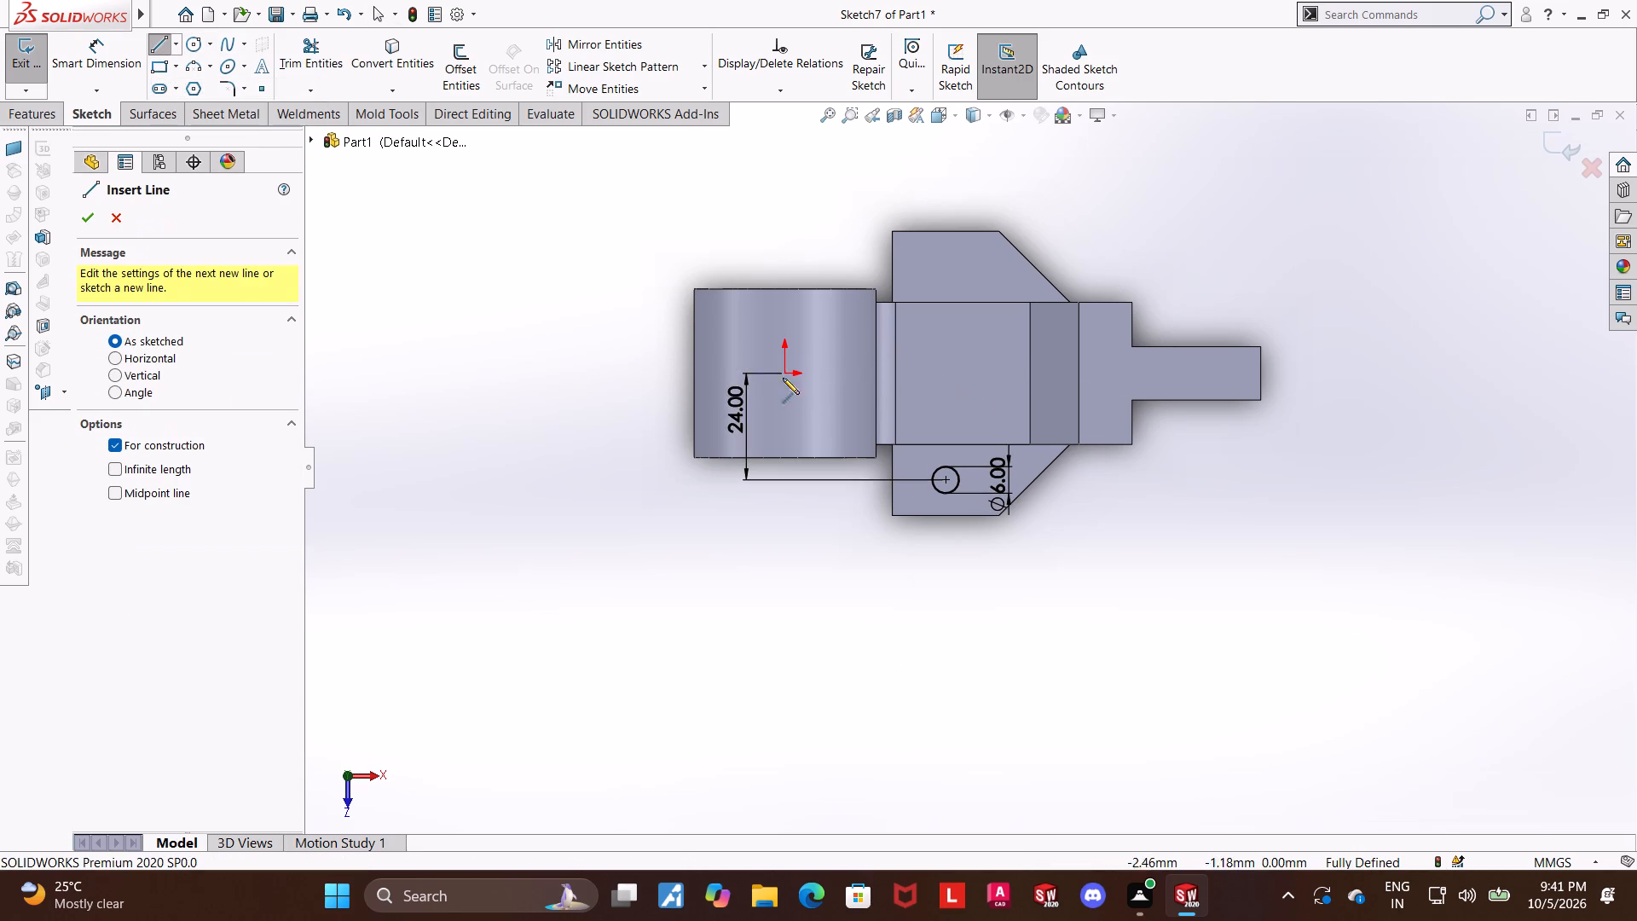
click(784, 374)
click(866, 373)
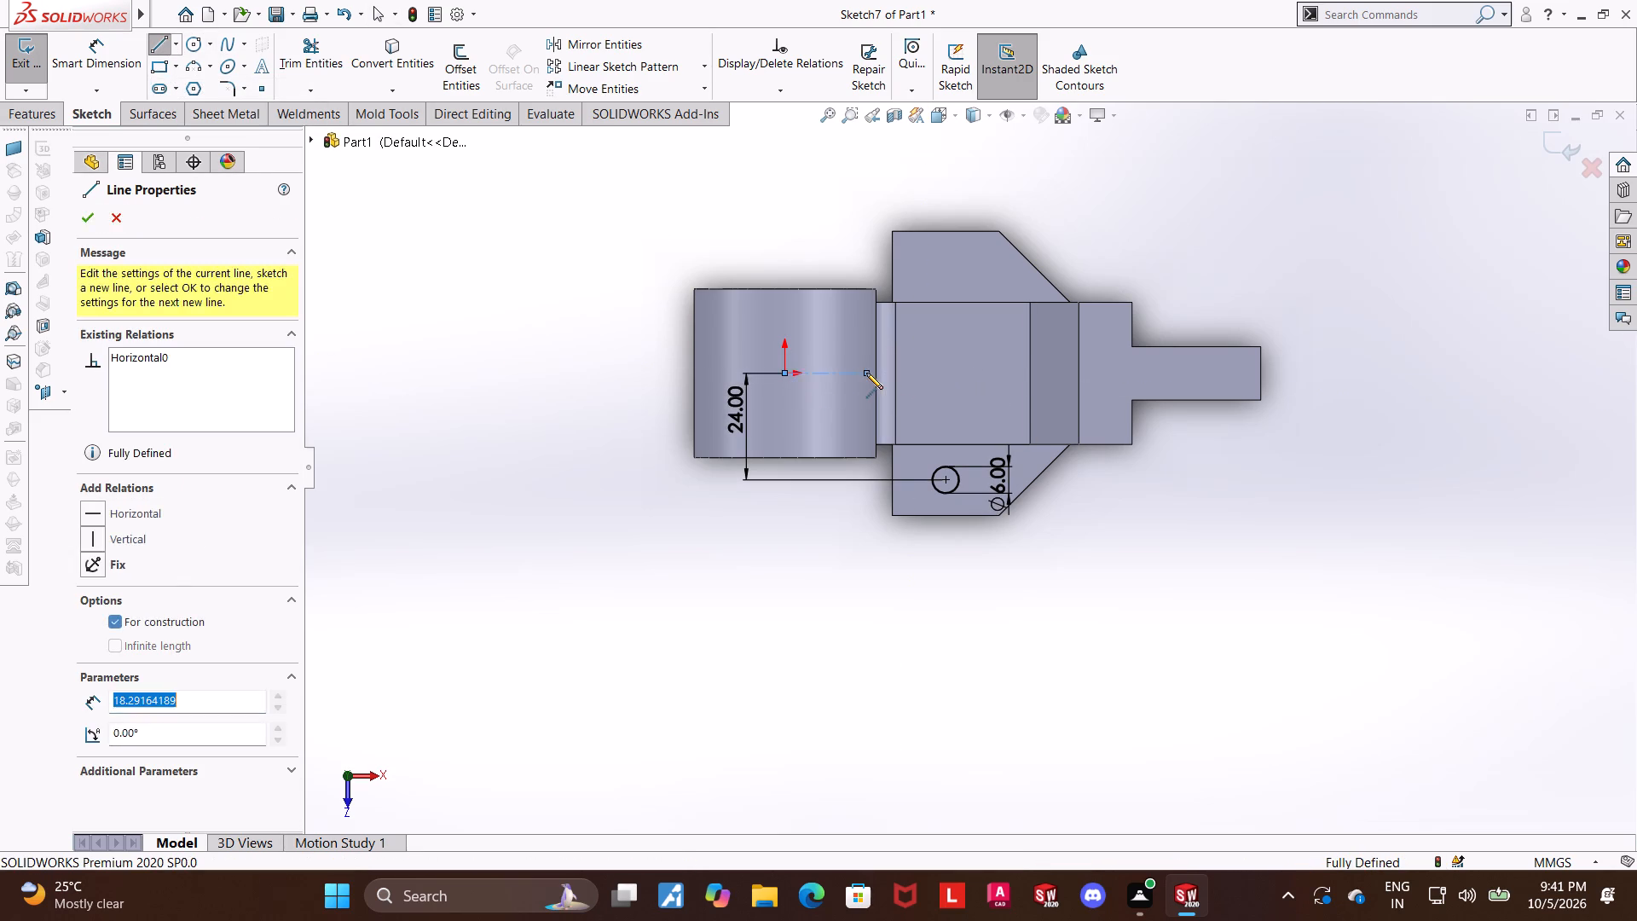
key(Escape)
key(Escape)
key(Escape)
Mirror the 6 mm circle about the centerline onto the opposite lug.
click(592, 38)
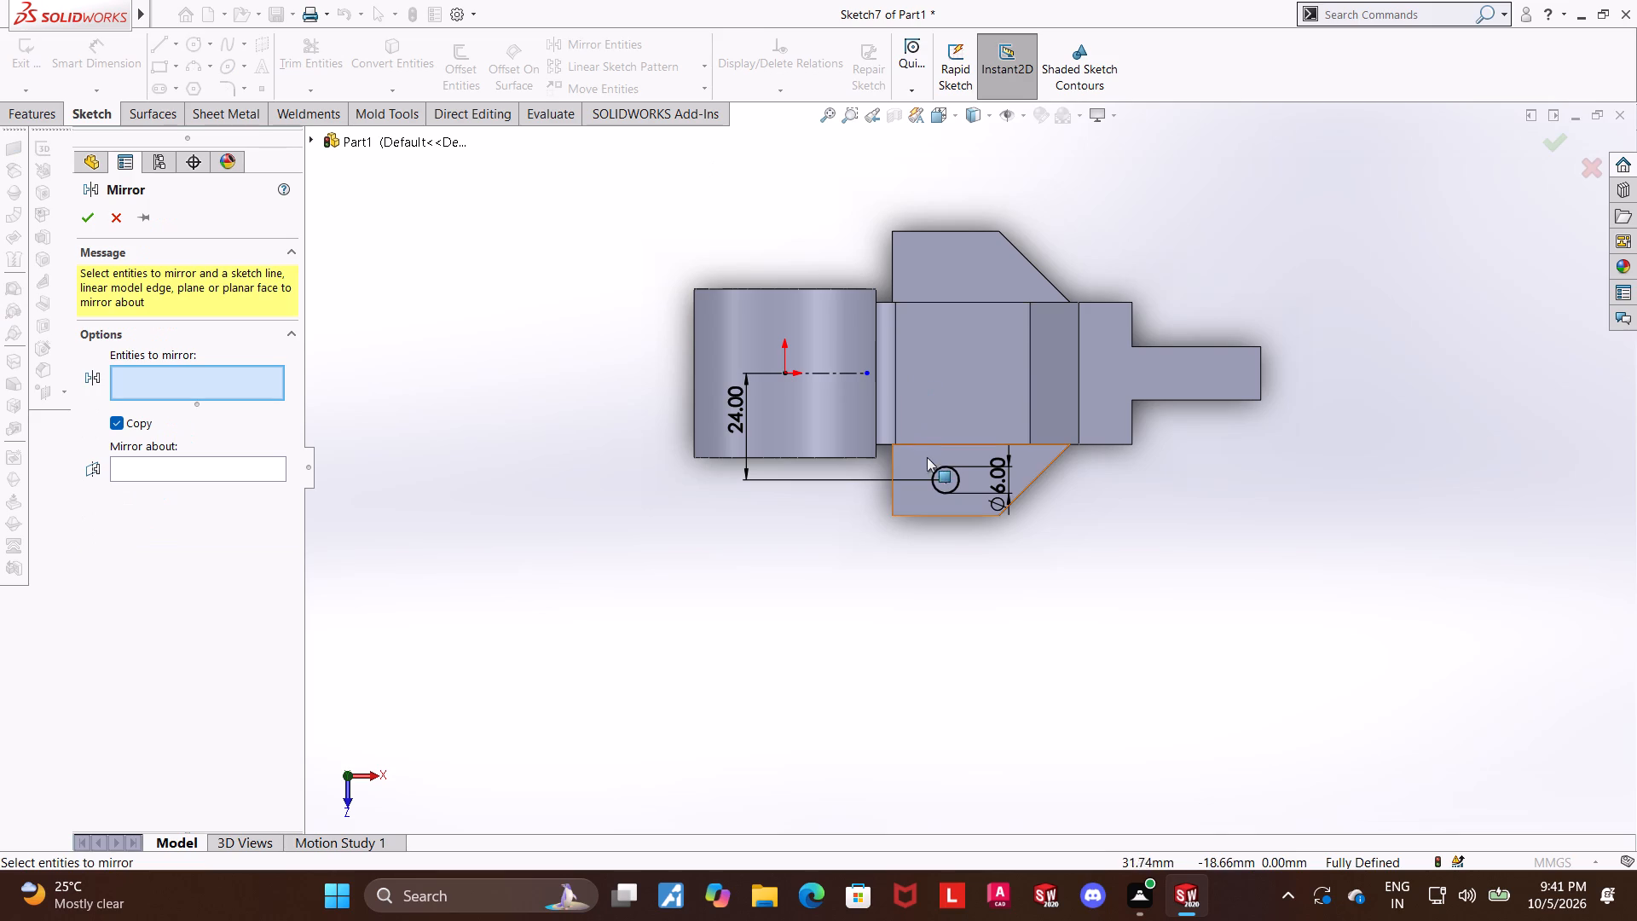
click(935, 467)
click(164, 455)
click(177, 460)
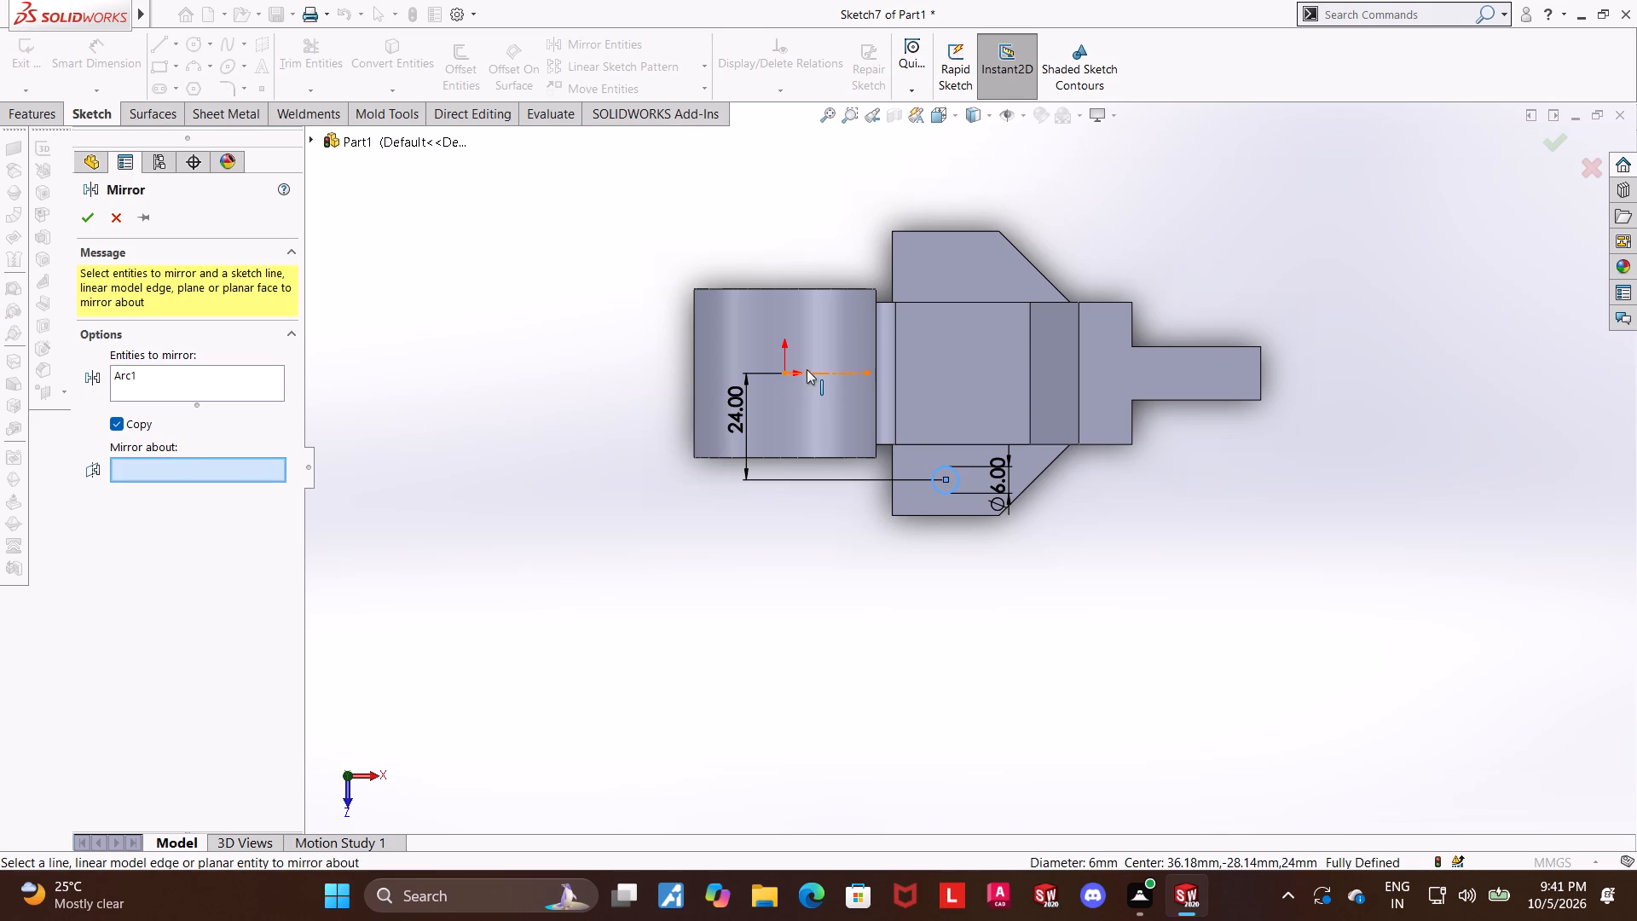
click(818, 370)
click(79, 216)
click(628, 482)
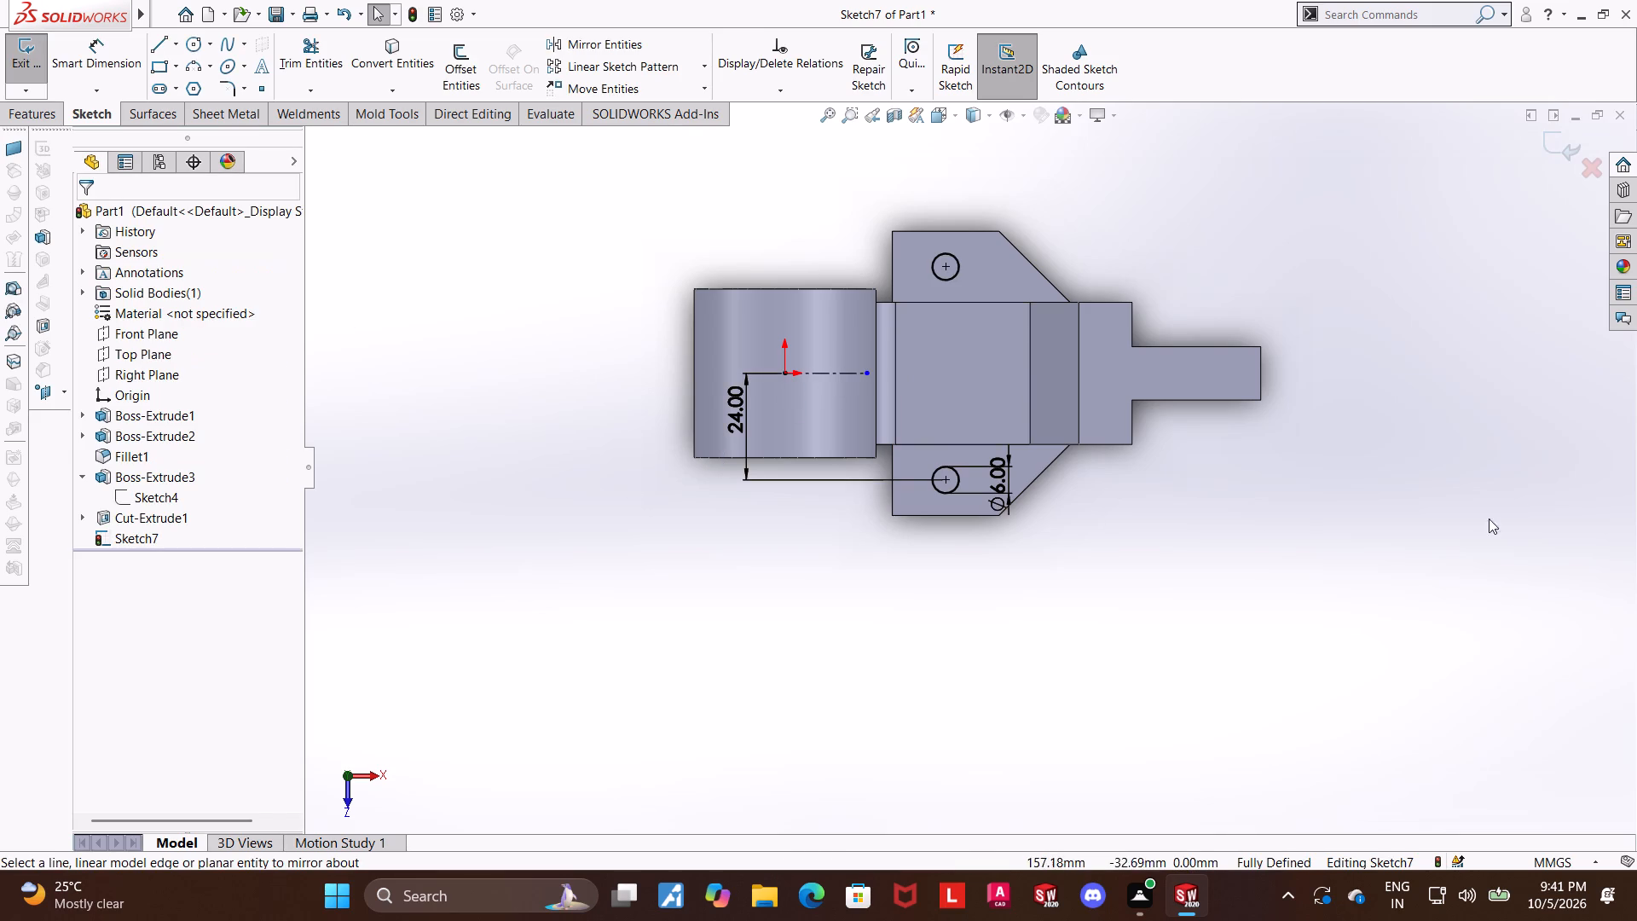
Exit the sketch and cut-extrude both lug circles downward with a blind depth of 16 mm.
click(1576, 145)
middle_drag(995, 558, 973, 180)
click(269, 81)
middle_drag(628, 438, 626, 373)
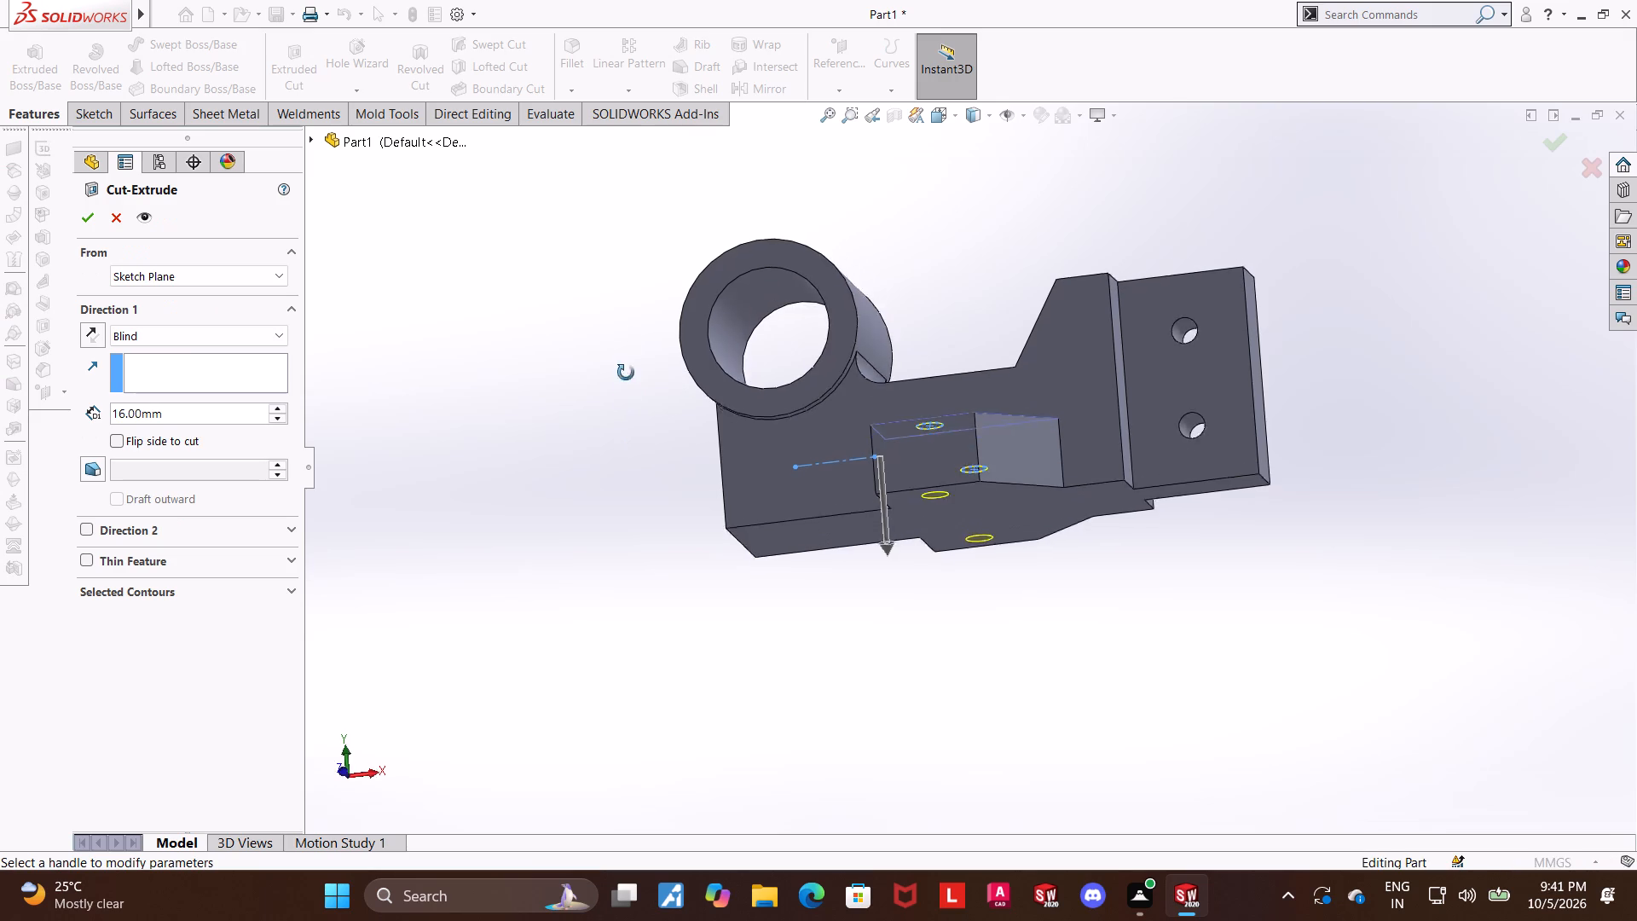
middle_drag(626, 373, 626, 345)
click(95, 221)
click(536, 478)
Start a Hole Wizard legacy hole and set its type to Counterbored.
middle_drag(579, 360, 564, 420)
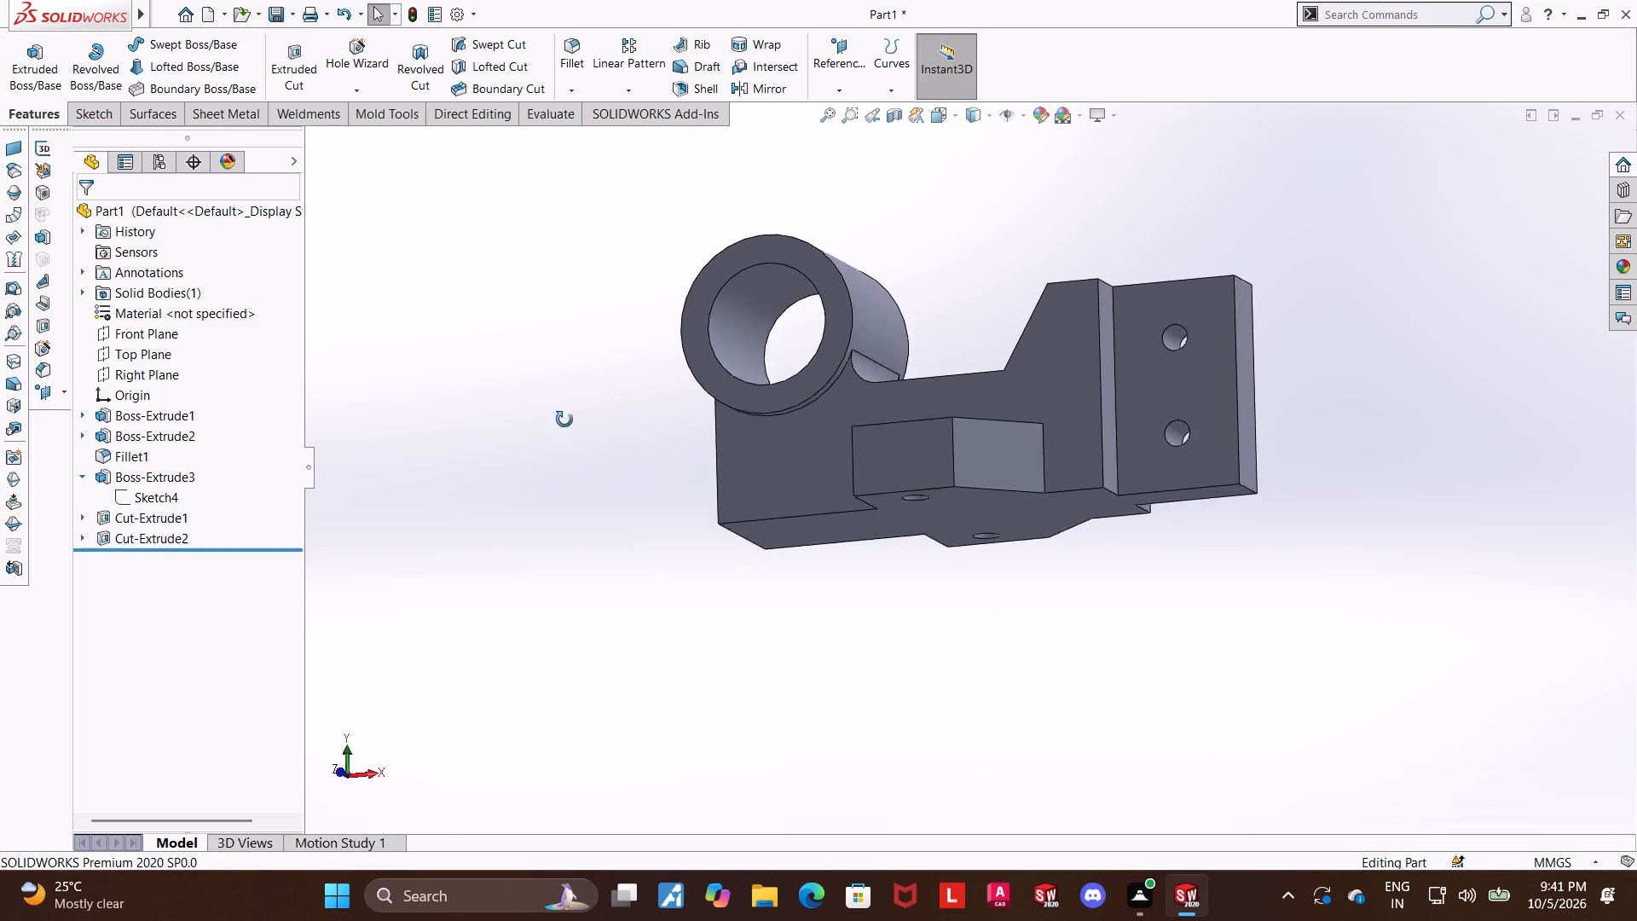
middle_drag(564, 420, 552, 467)
middle_drag(711, 403, 636, 607)
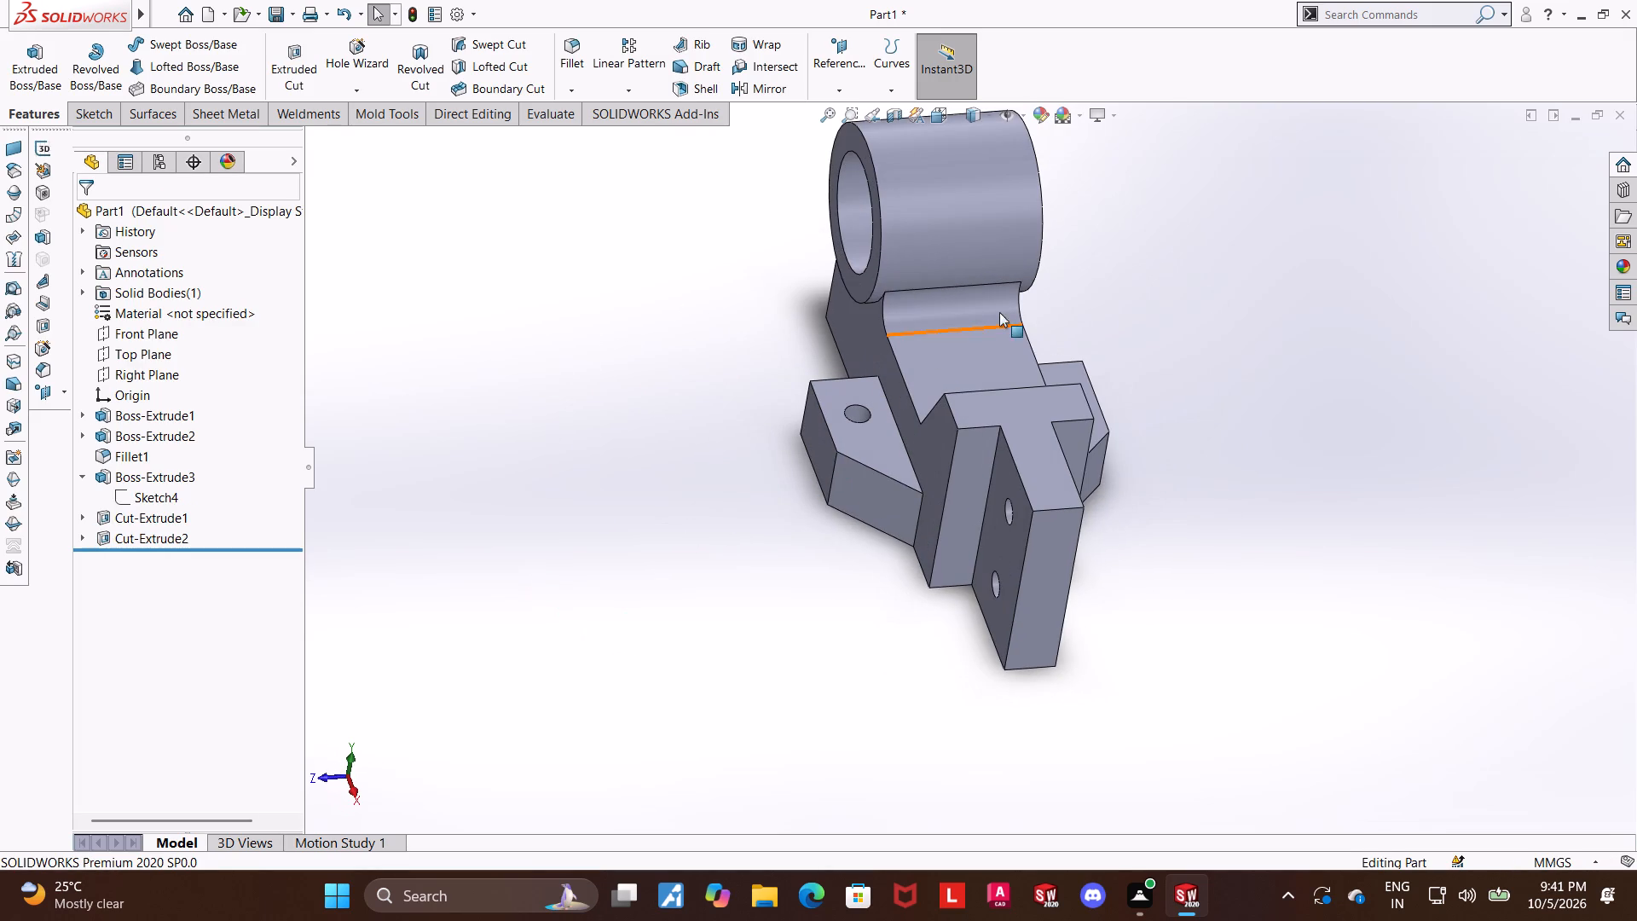
click(934, 119)
click(878, 424)
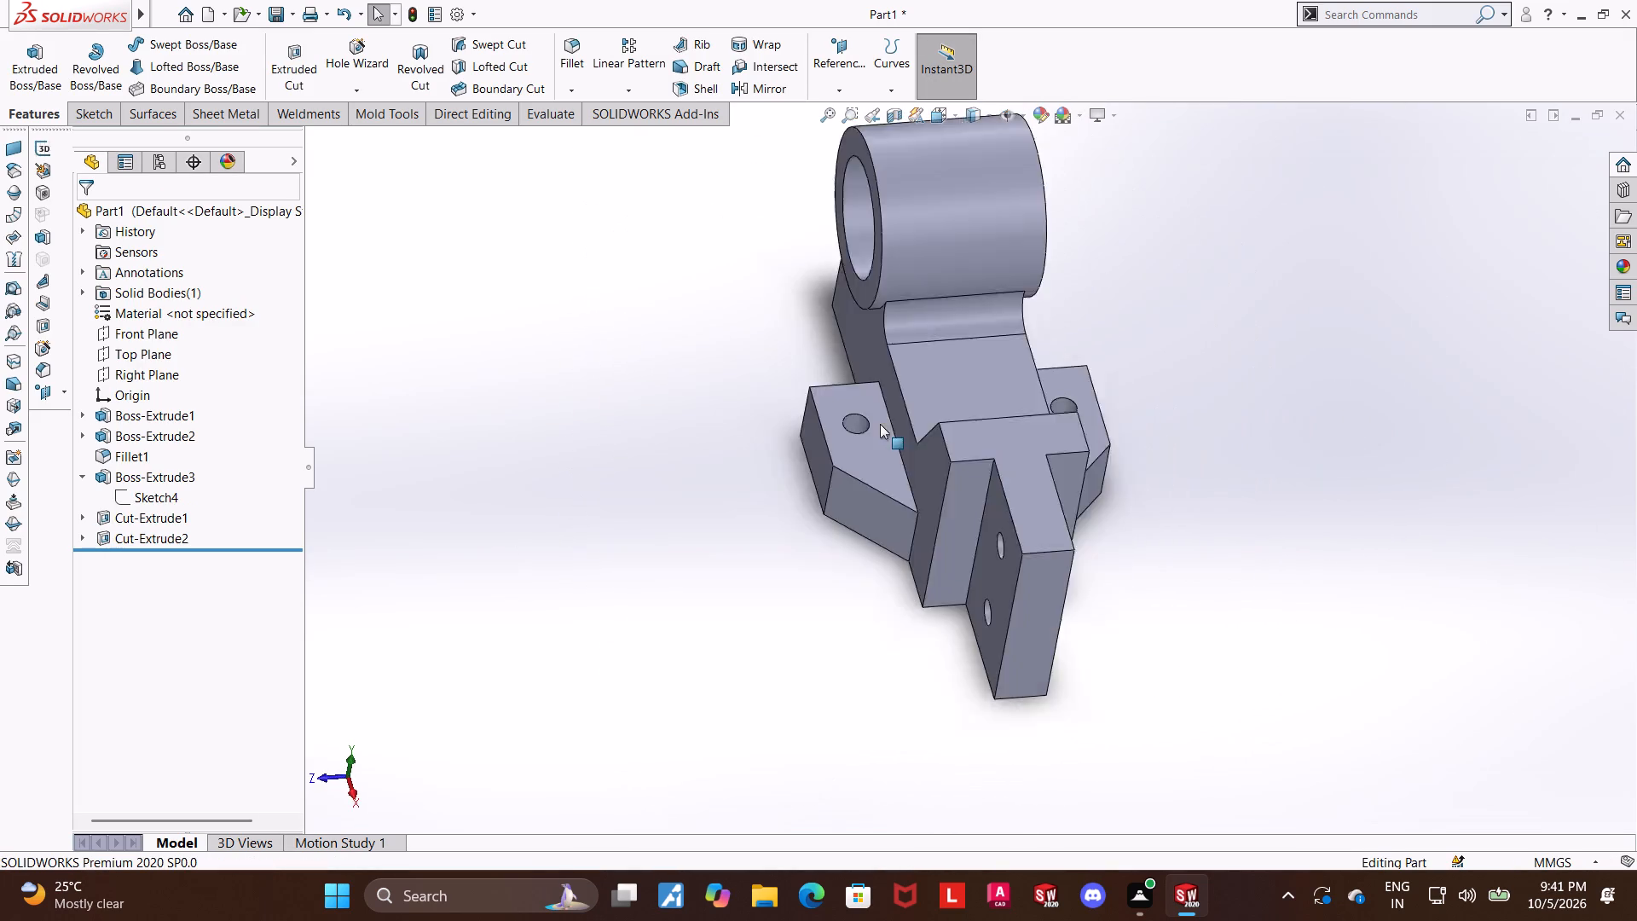
scroll(1089, 463, down, 1)
scroll(910, 439, down, 1)
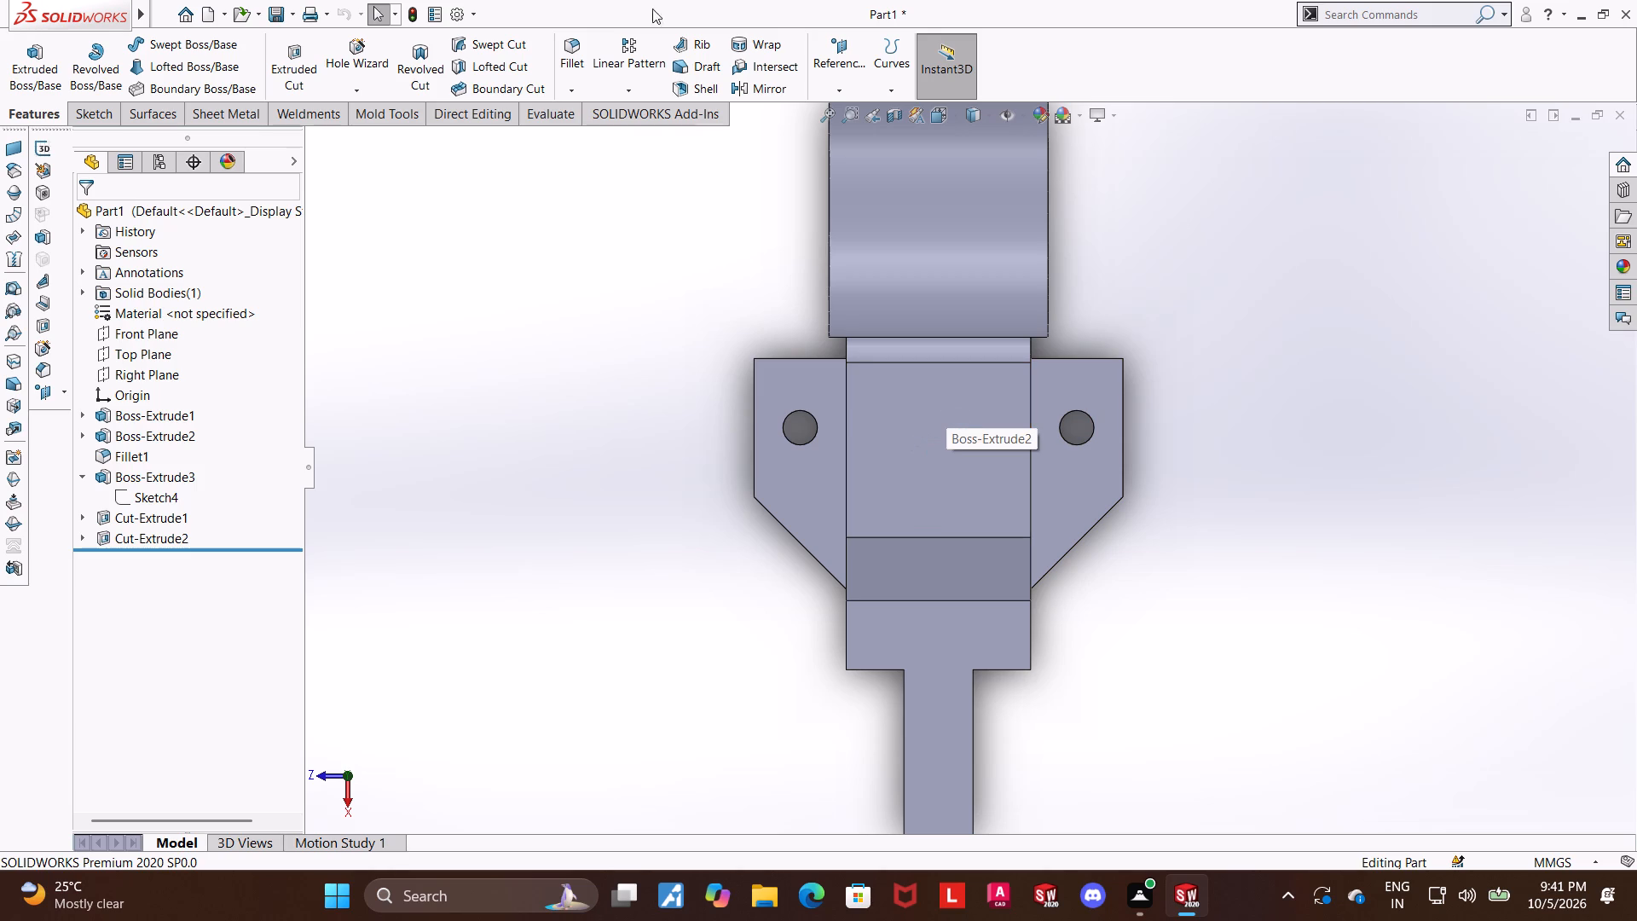
click(390, 57)
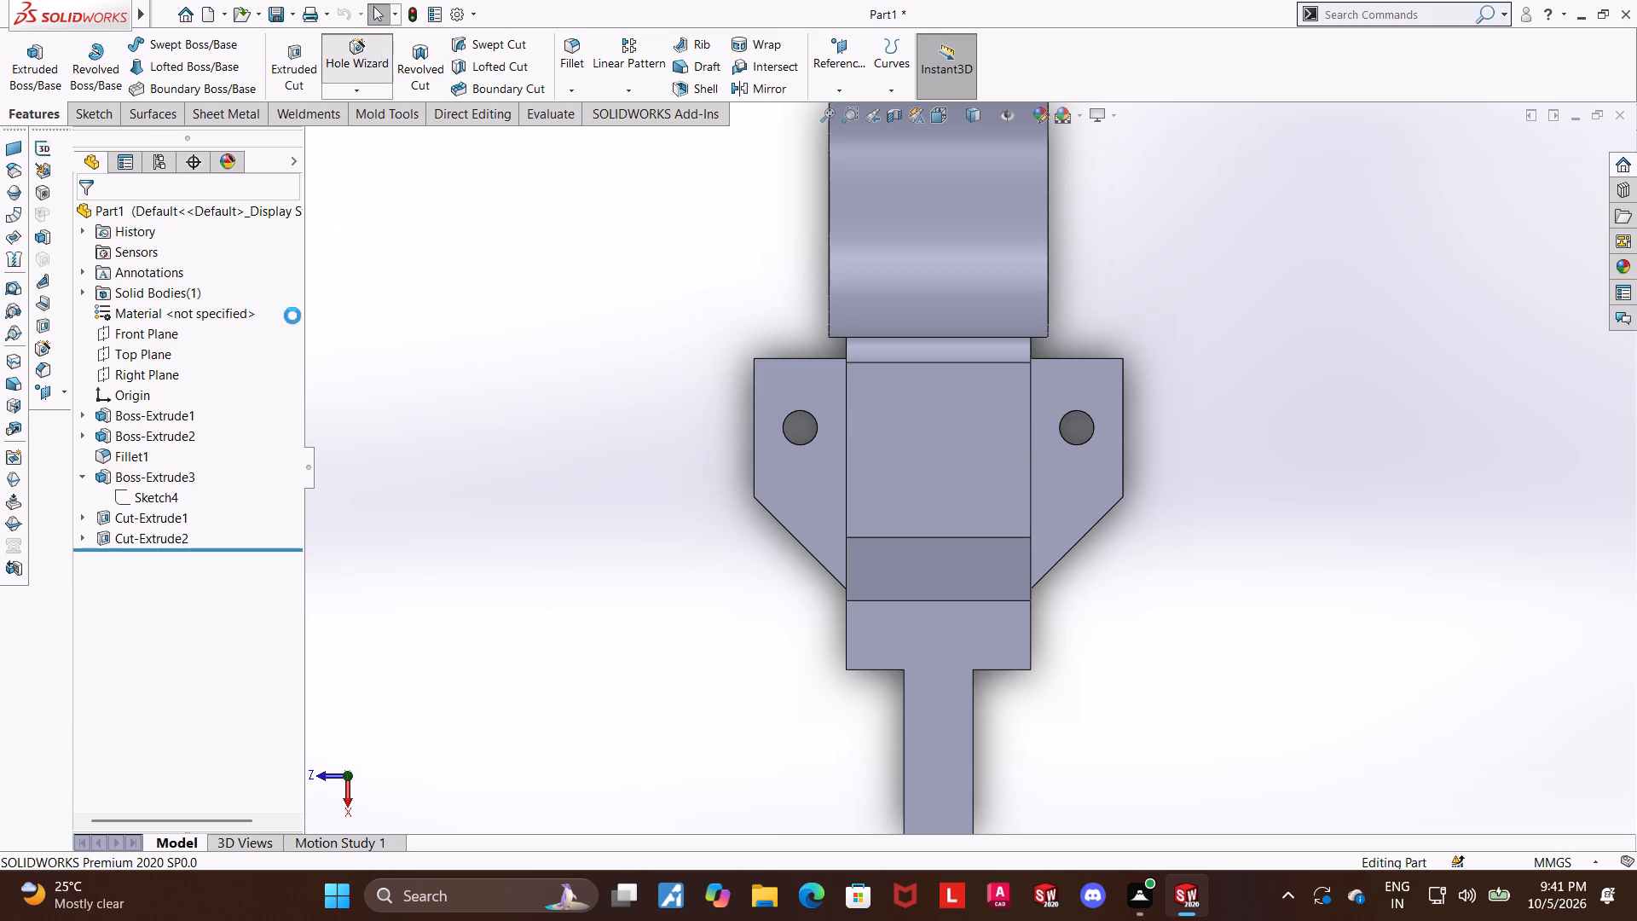
click(217, 444)
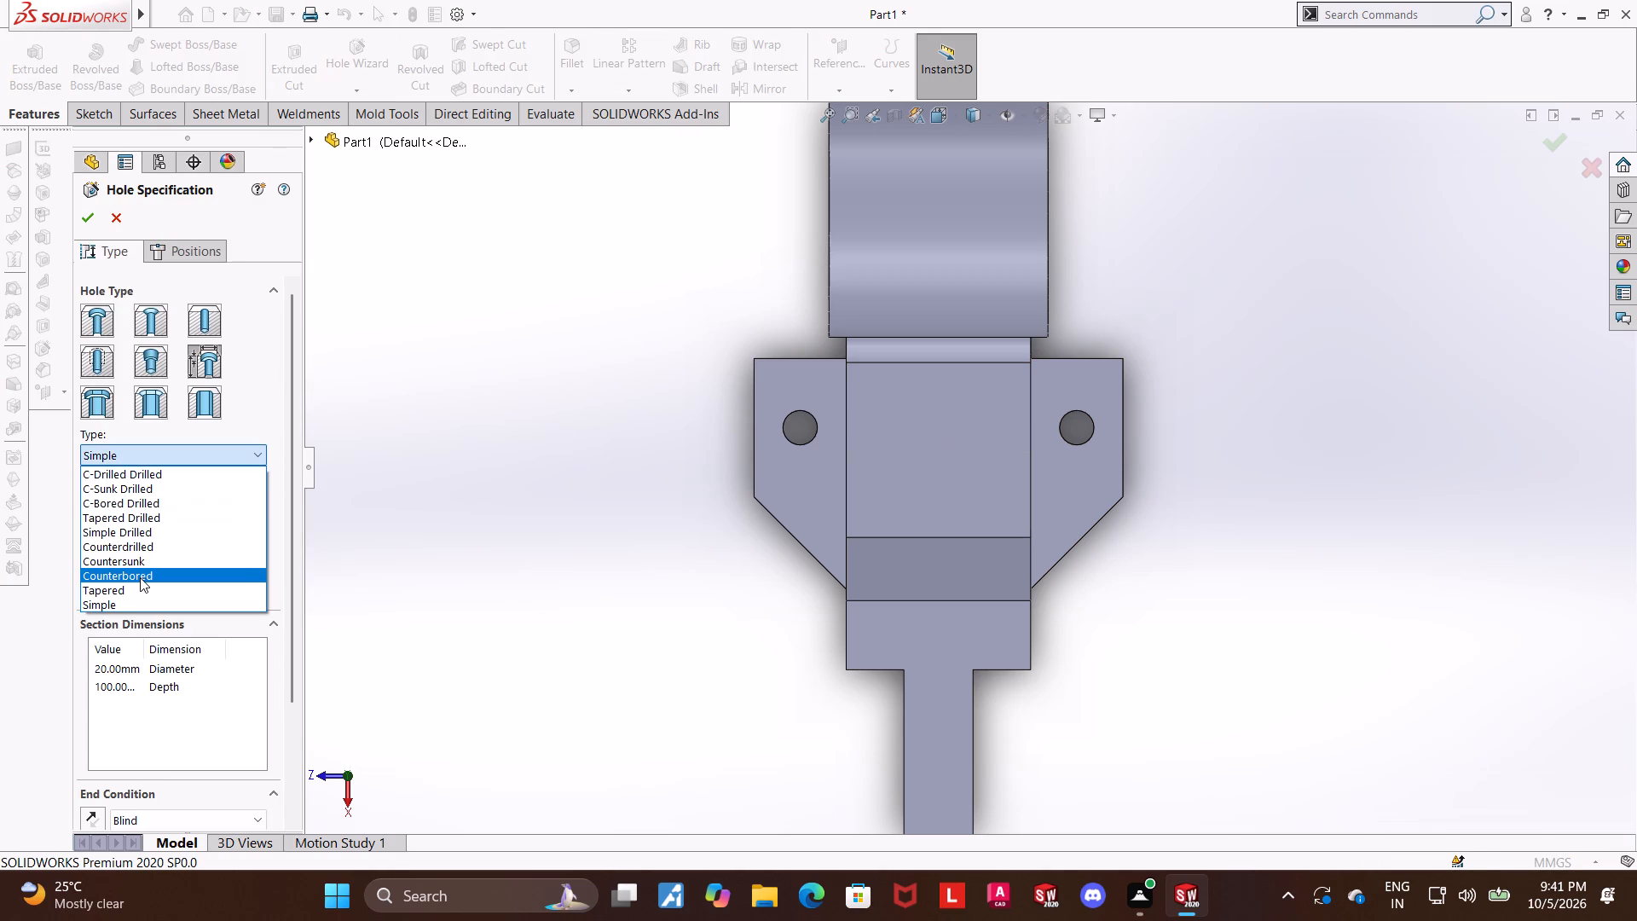
click(140, 577)
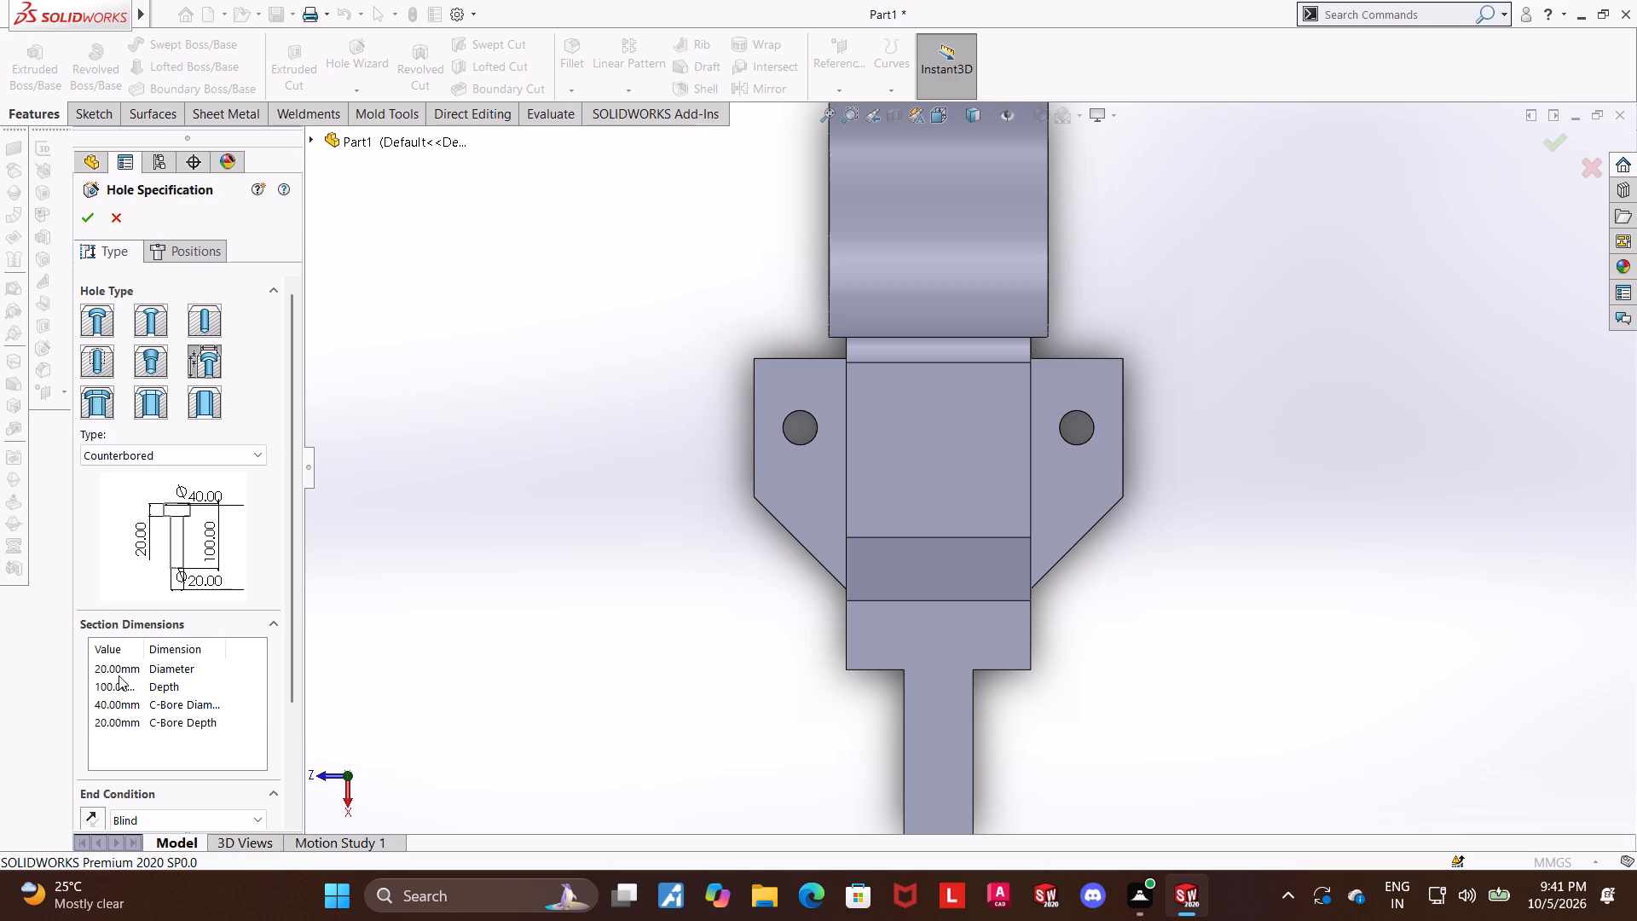
Set the hole diameter to 12 mm, the counterbore diameter to 25 mm and the counterbore depth to 2 mm.
double_click(113, 677)
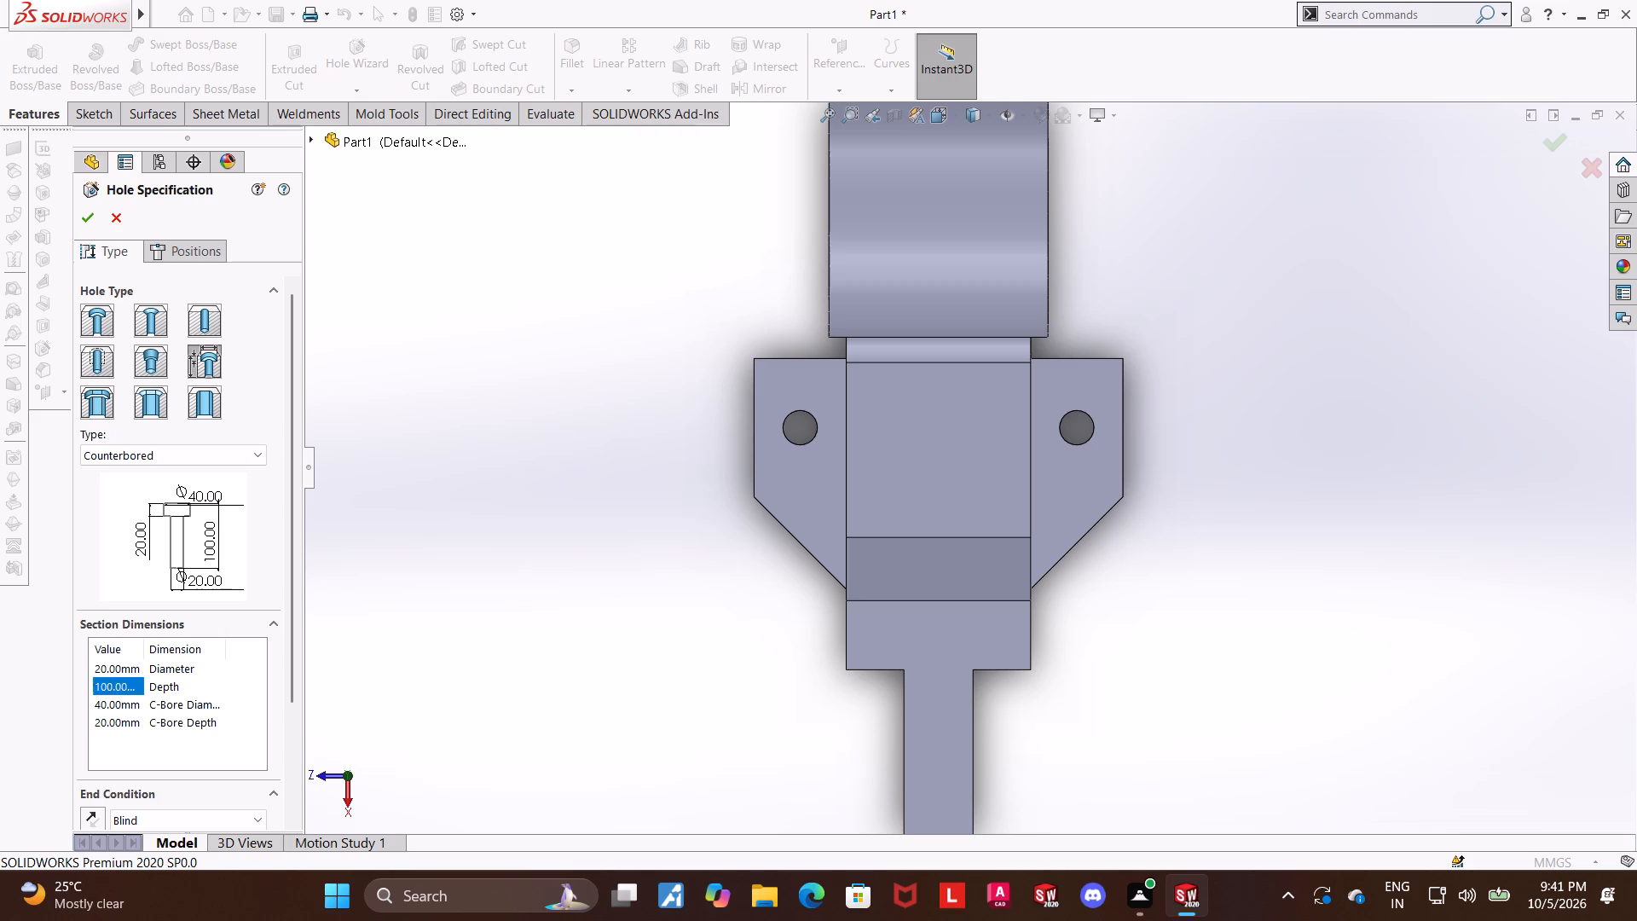
double_click(113, 674)
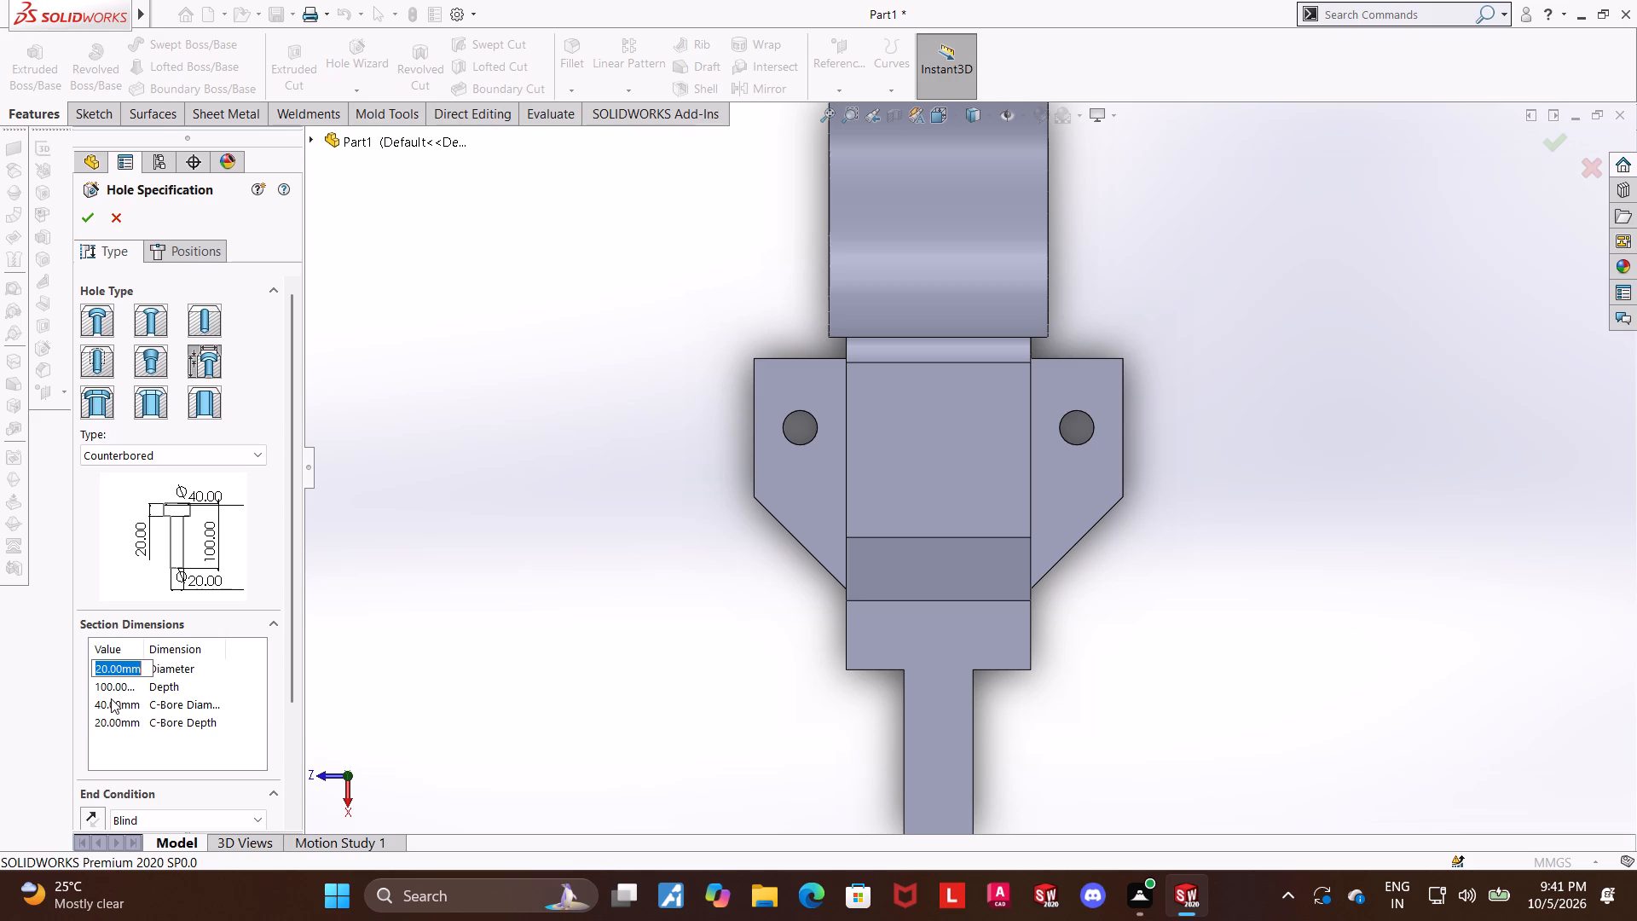
text(12)
key(BackSpace)
key(BackSpace)
key(BackSpace)
key(BackSpace)
text(12)
key(Return)
double_click(113, 704)
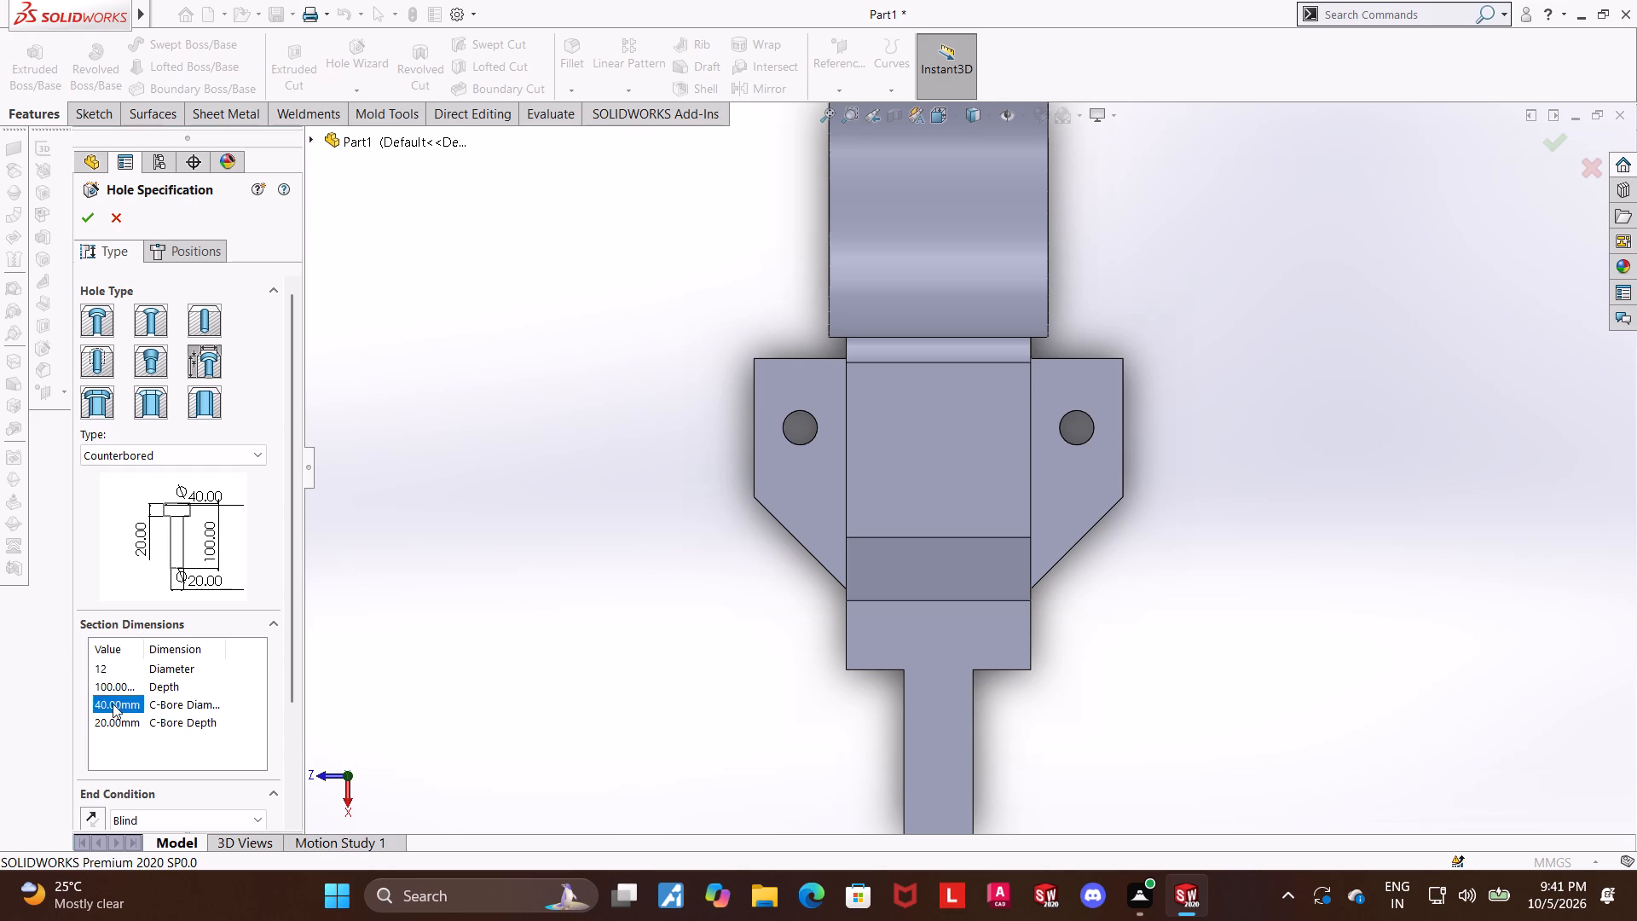
text(25)
key(Return)
click(100, 727)
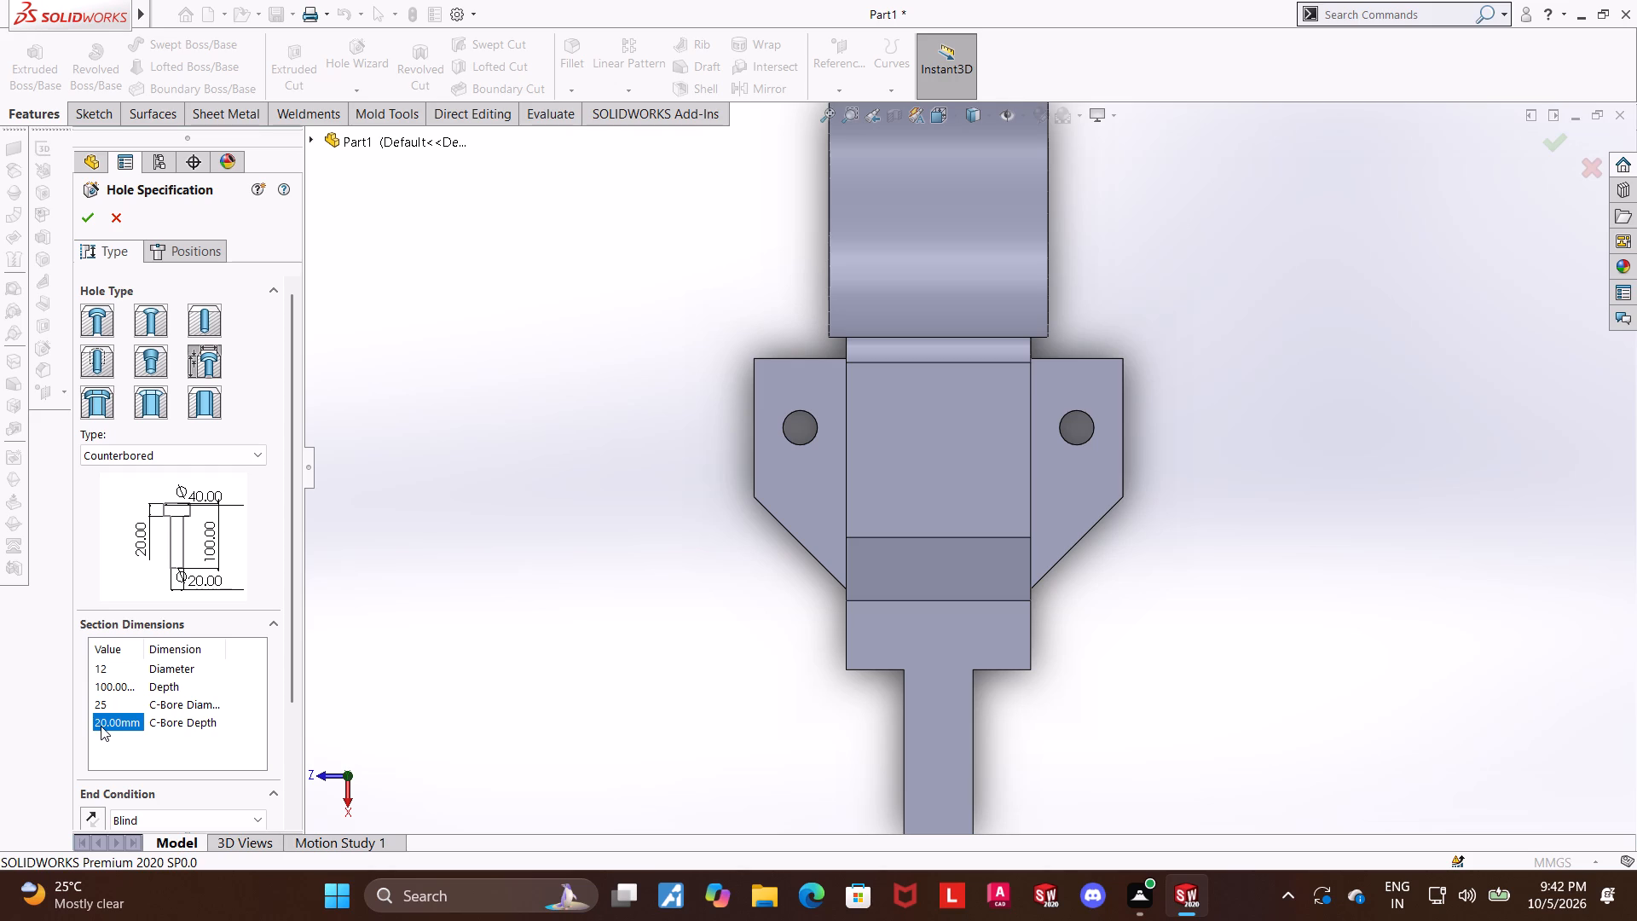
double_click(101, 726)
key(2)
key(Return)
Place the counterbored hole near the centre of the body's flat top face between the two lugs.
click(203, 238)
click(200, 251)
click(179, 431)
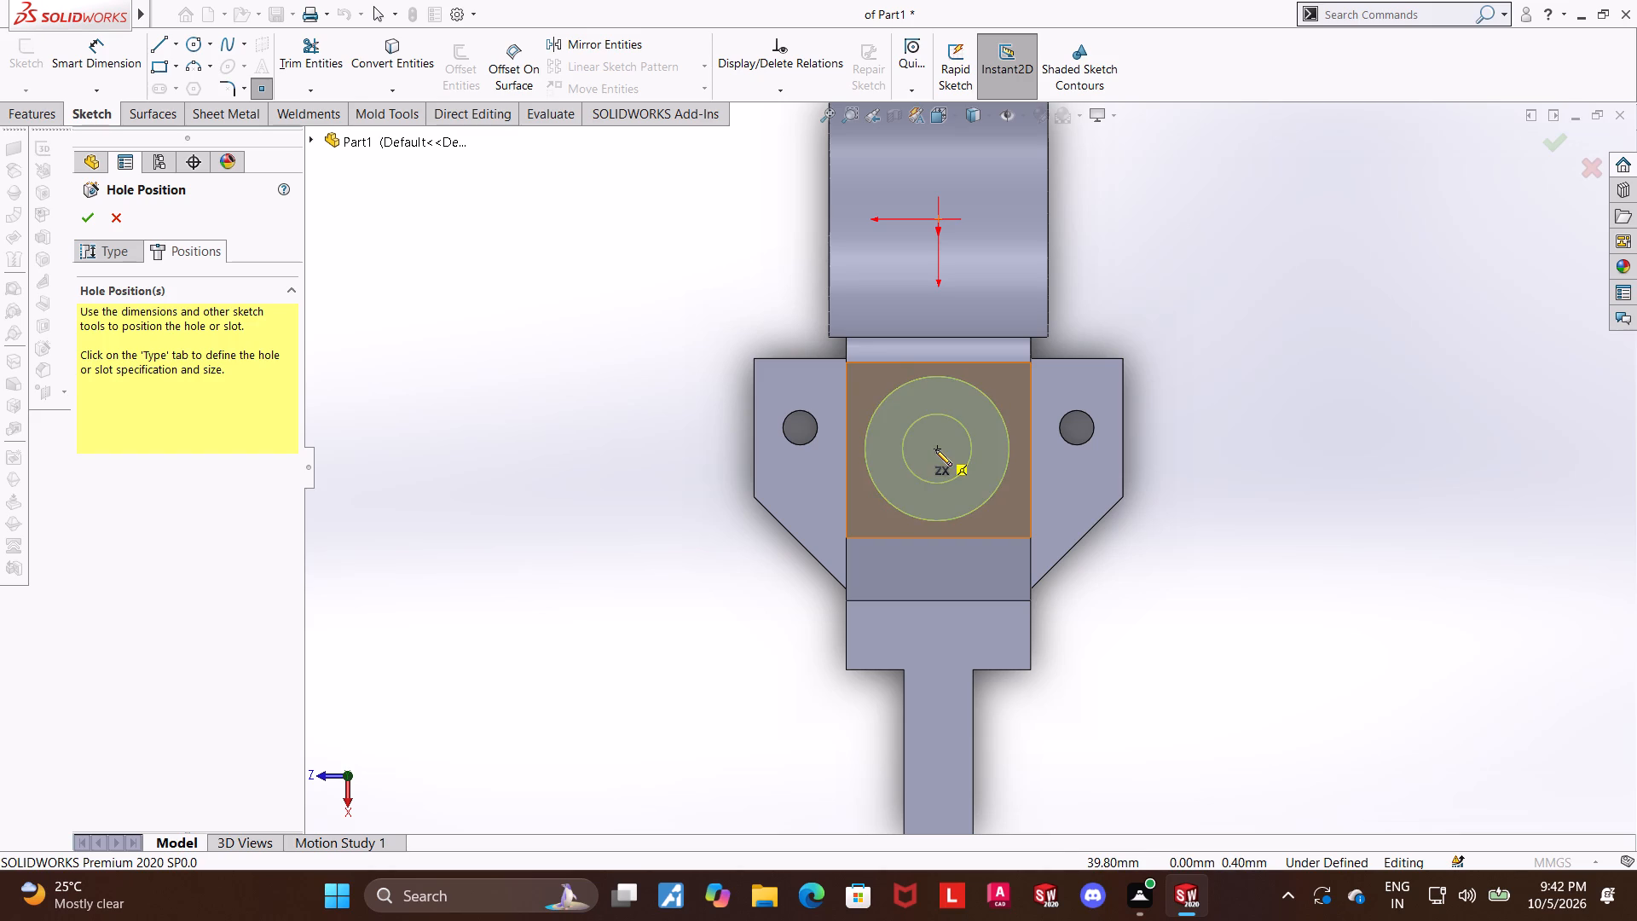
click(935, 449)
middle_drag(1184, 514, 1235, 400)
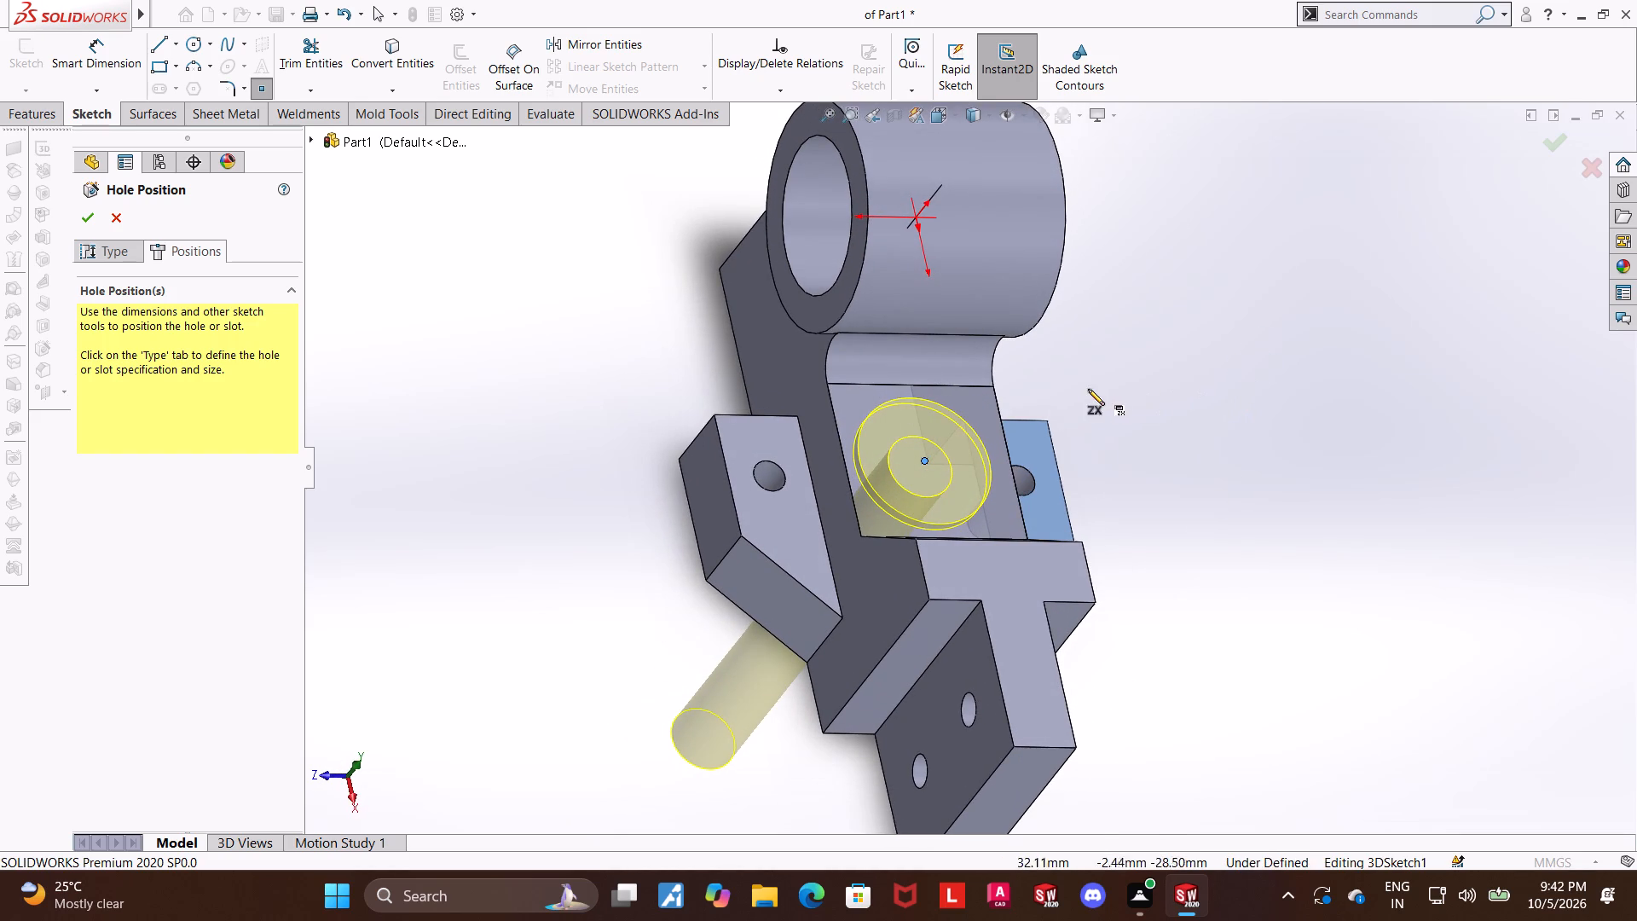
key(Escape)
middle_drag(1111, 437, 1098, 456)
click(930, 119)
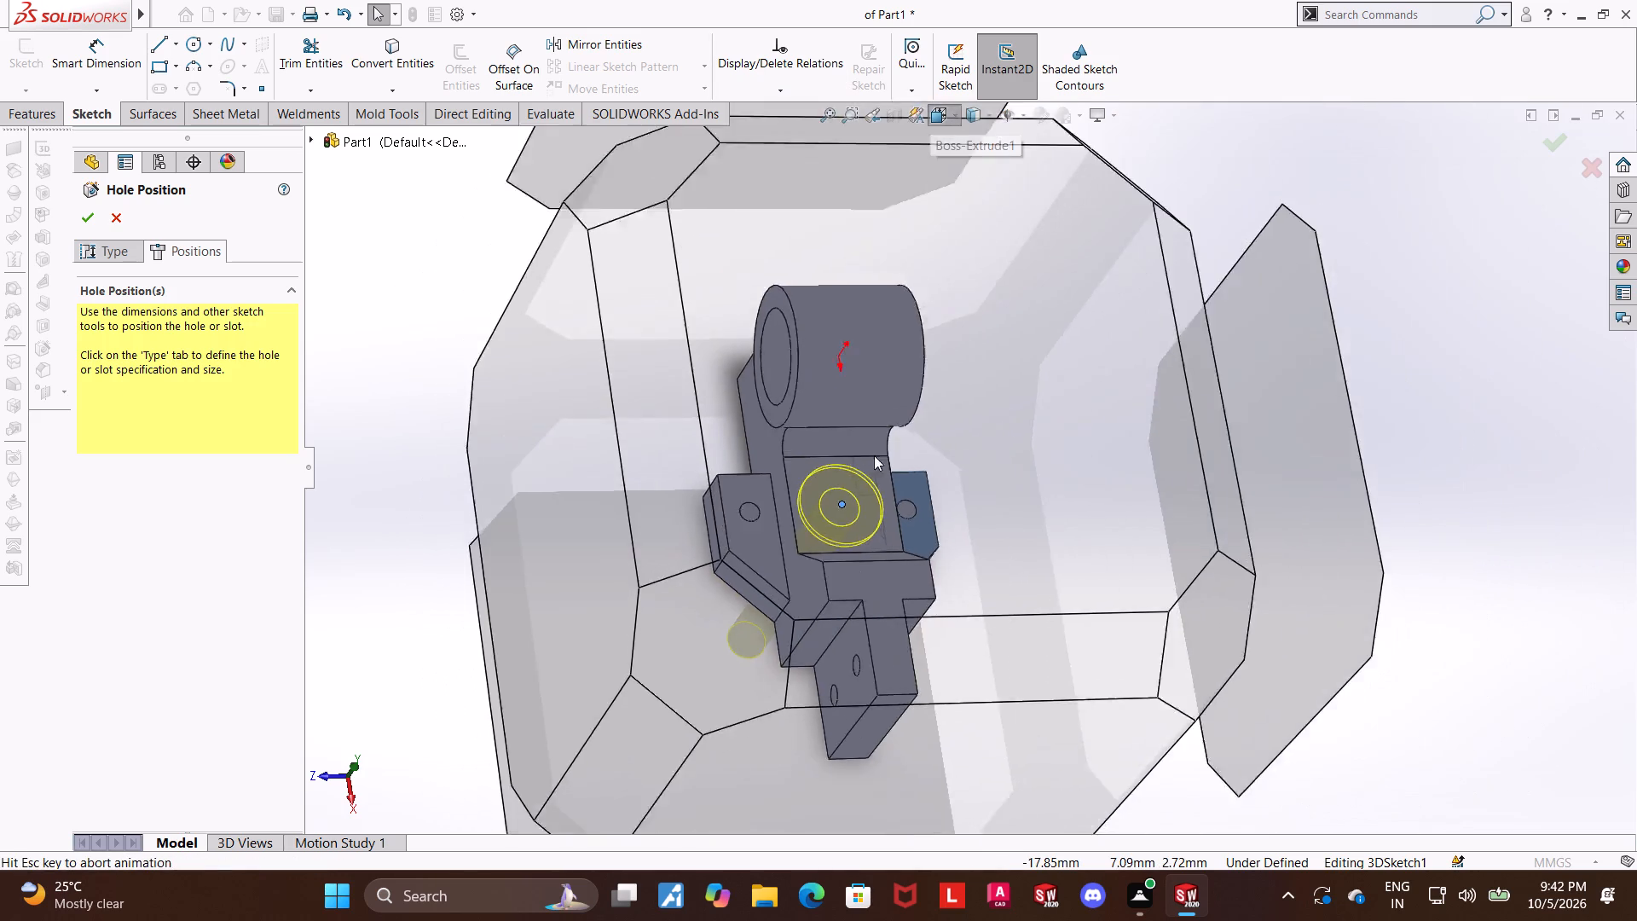
click(824, 509)
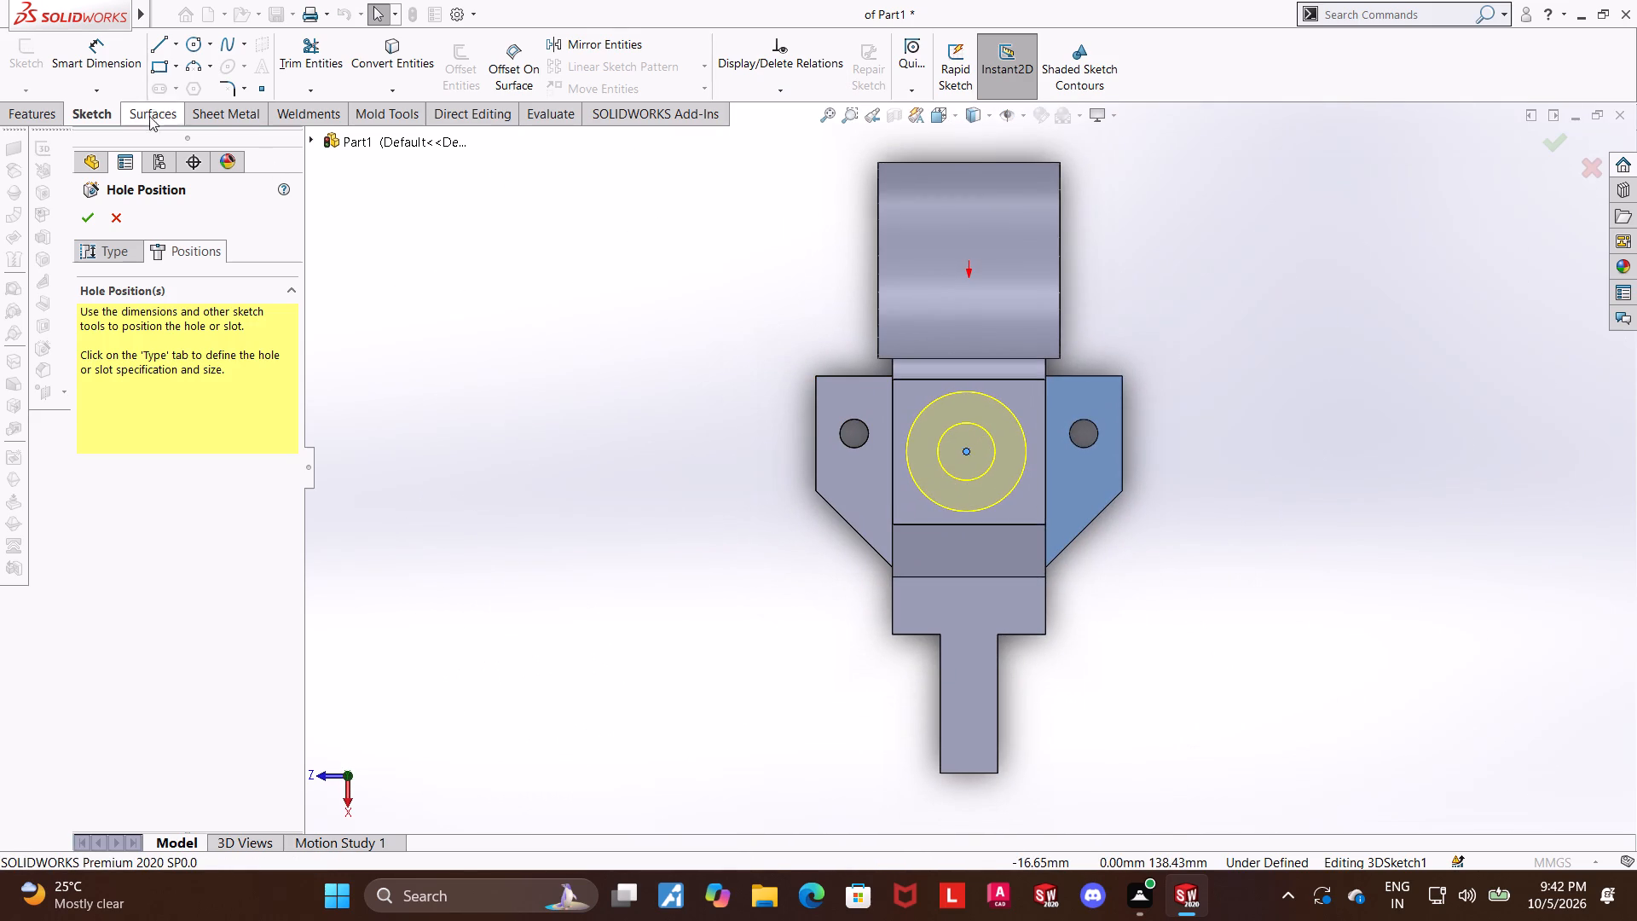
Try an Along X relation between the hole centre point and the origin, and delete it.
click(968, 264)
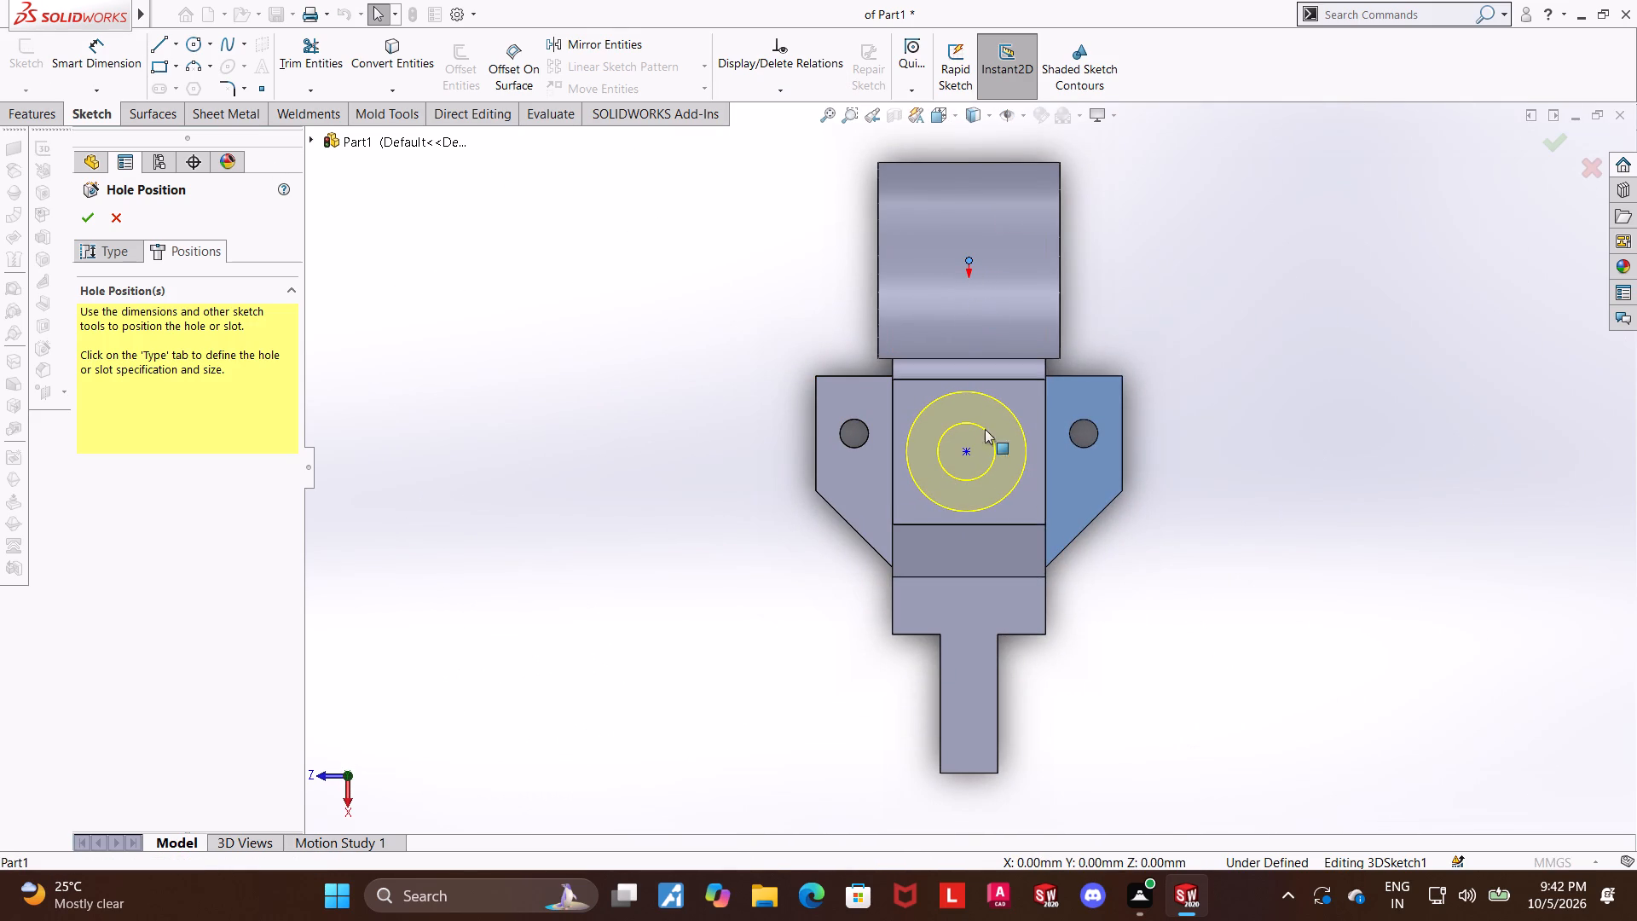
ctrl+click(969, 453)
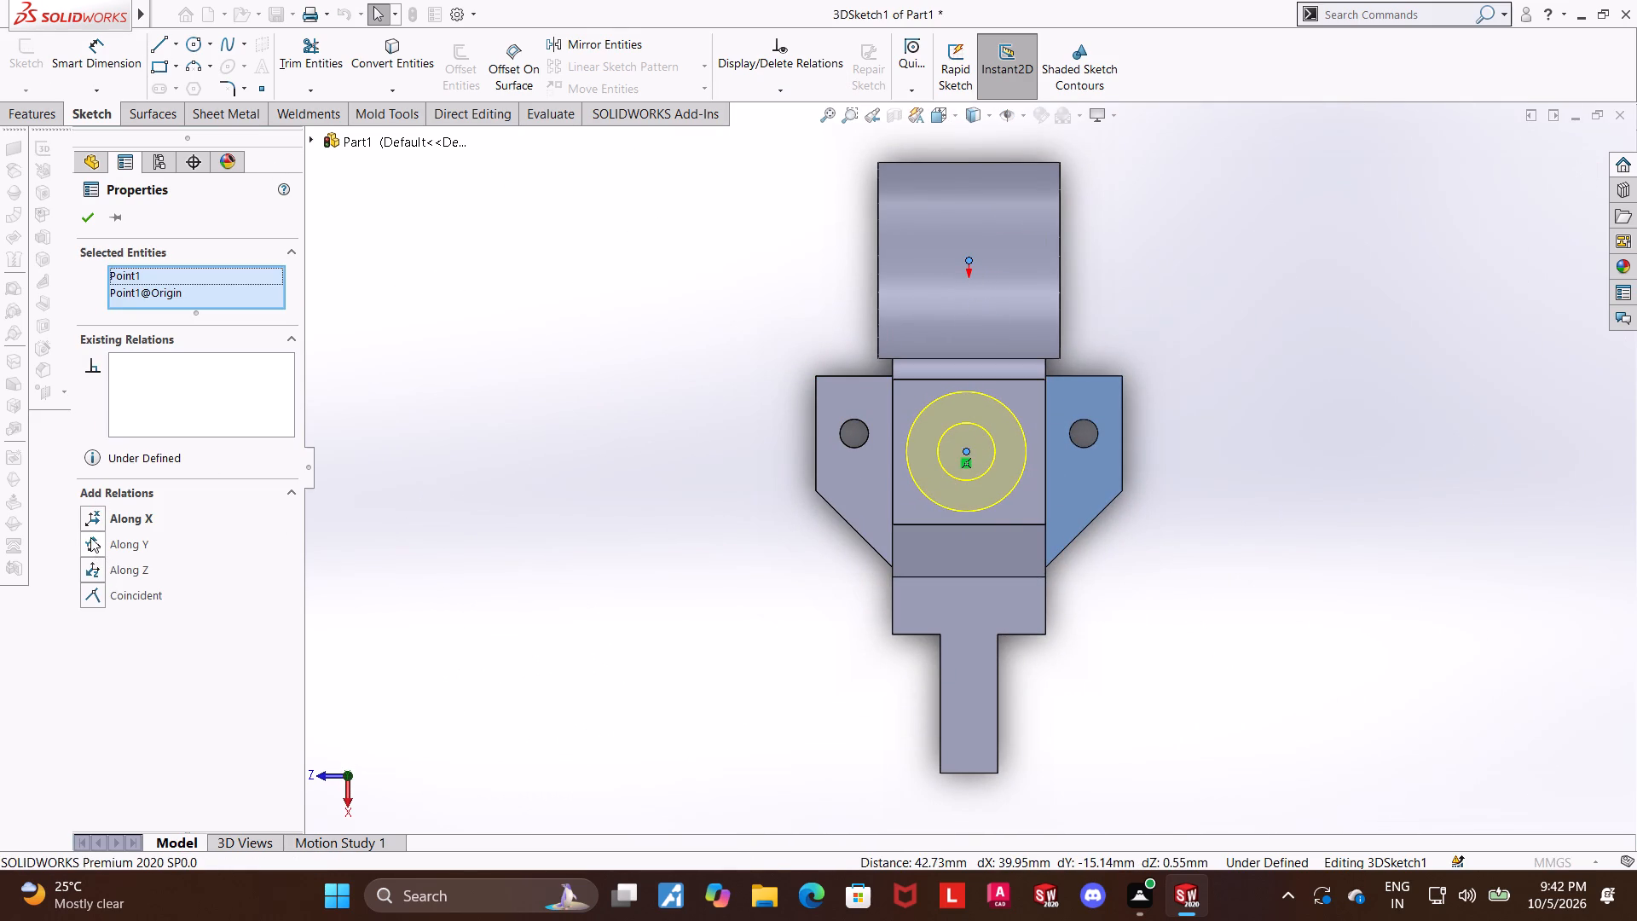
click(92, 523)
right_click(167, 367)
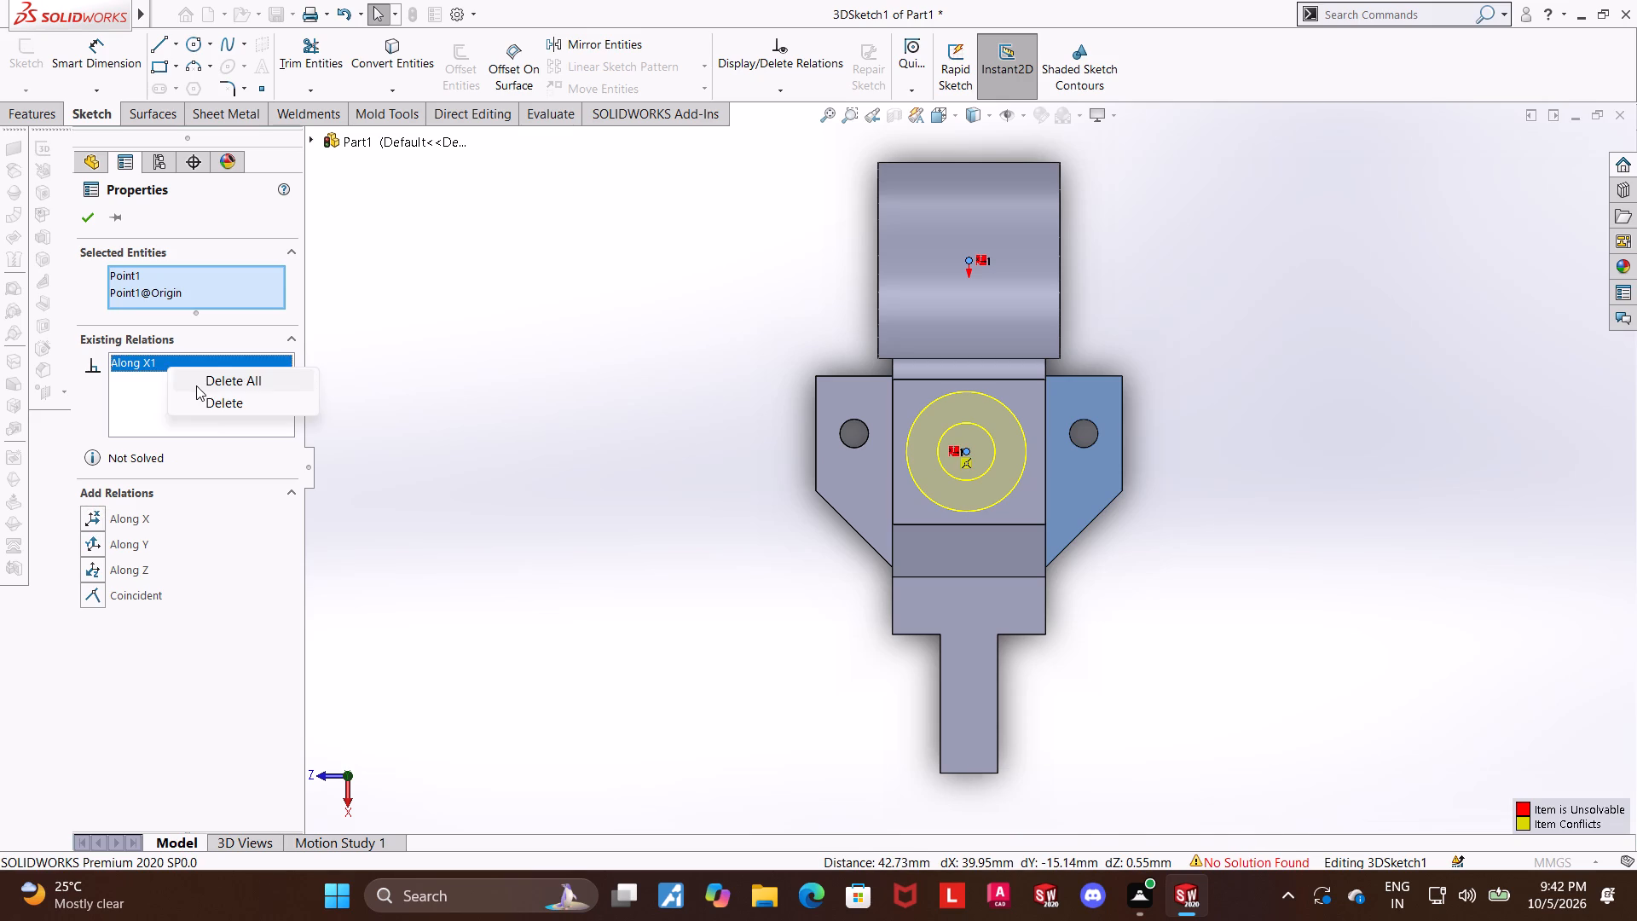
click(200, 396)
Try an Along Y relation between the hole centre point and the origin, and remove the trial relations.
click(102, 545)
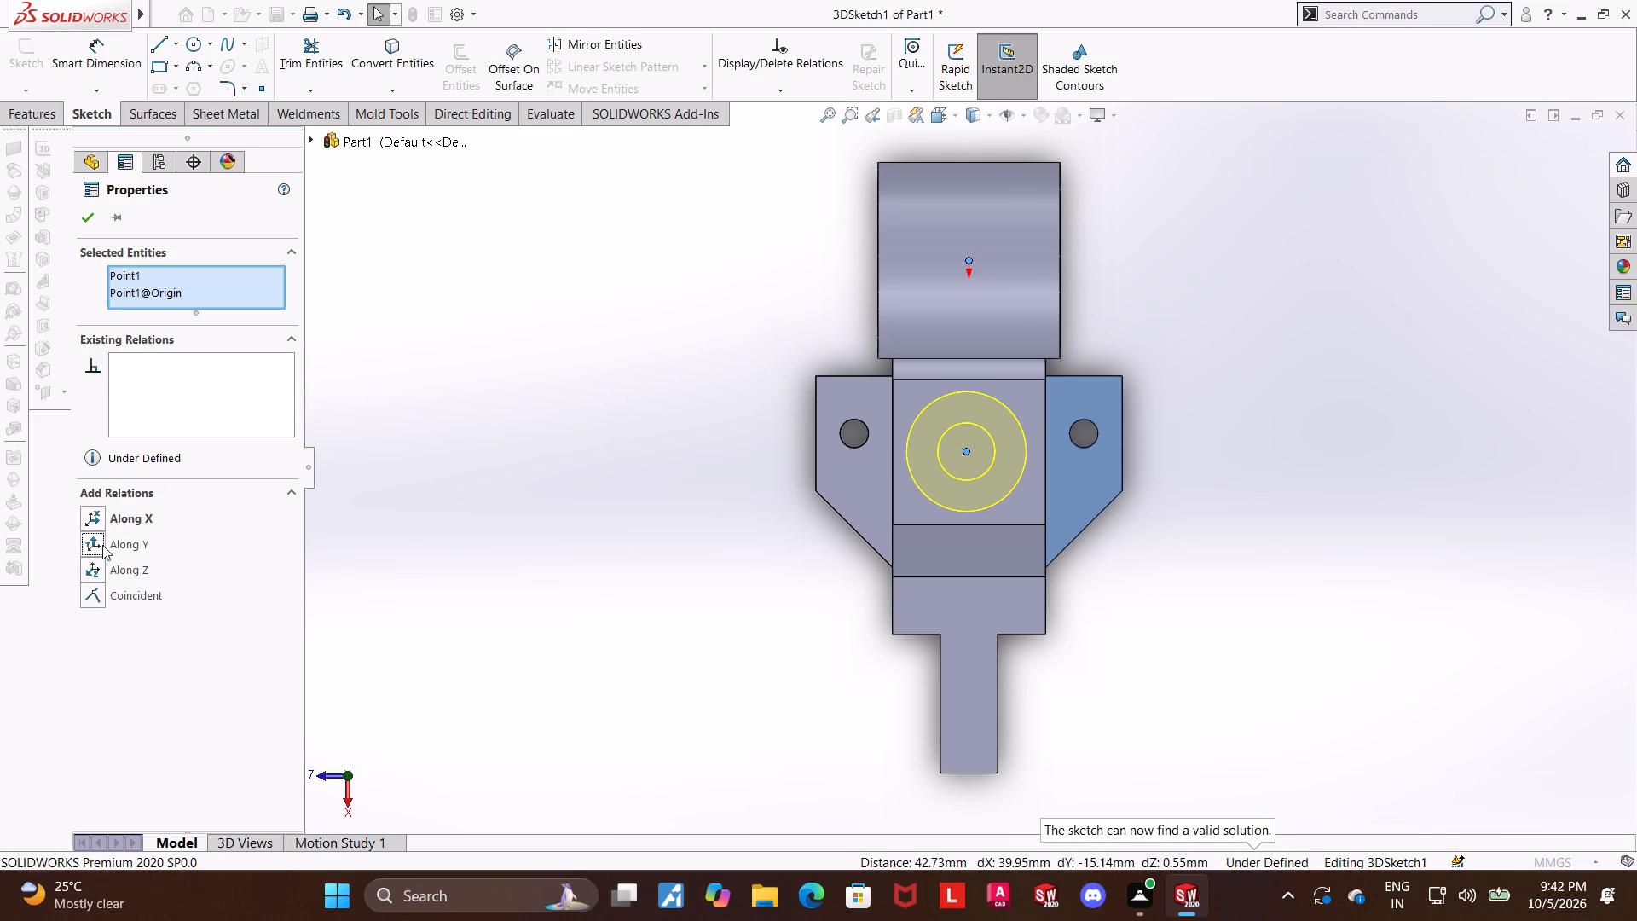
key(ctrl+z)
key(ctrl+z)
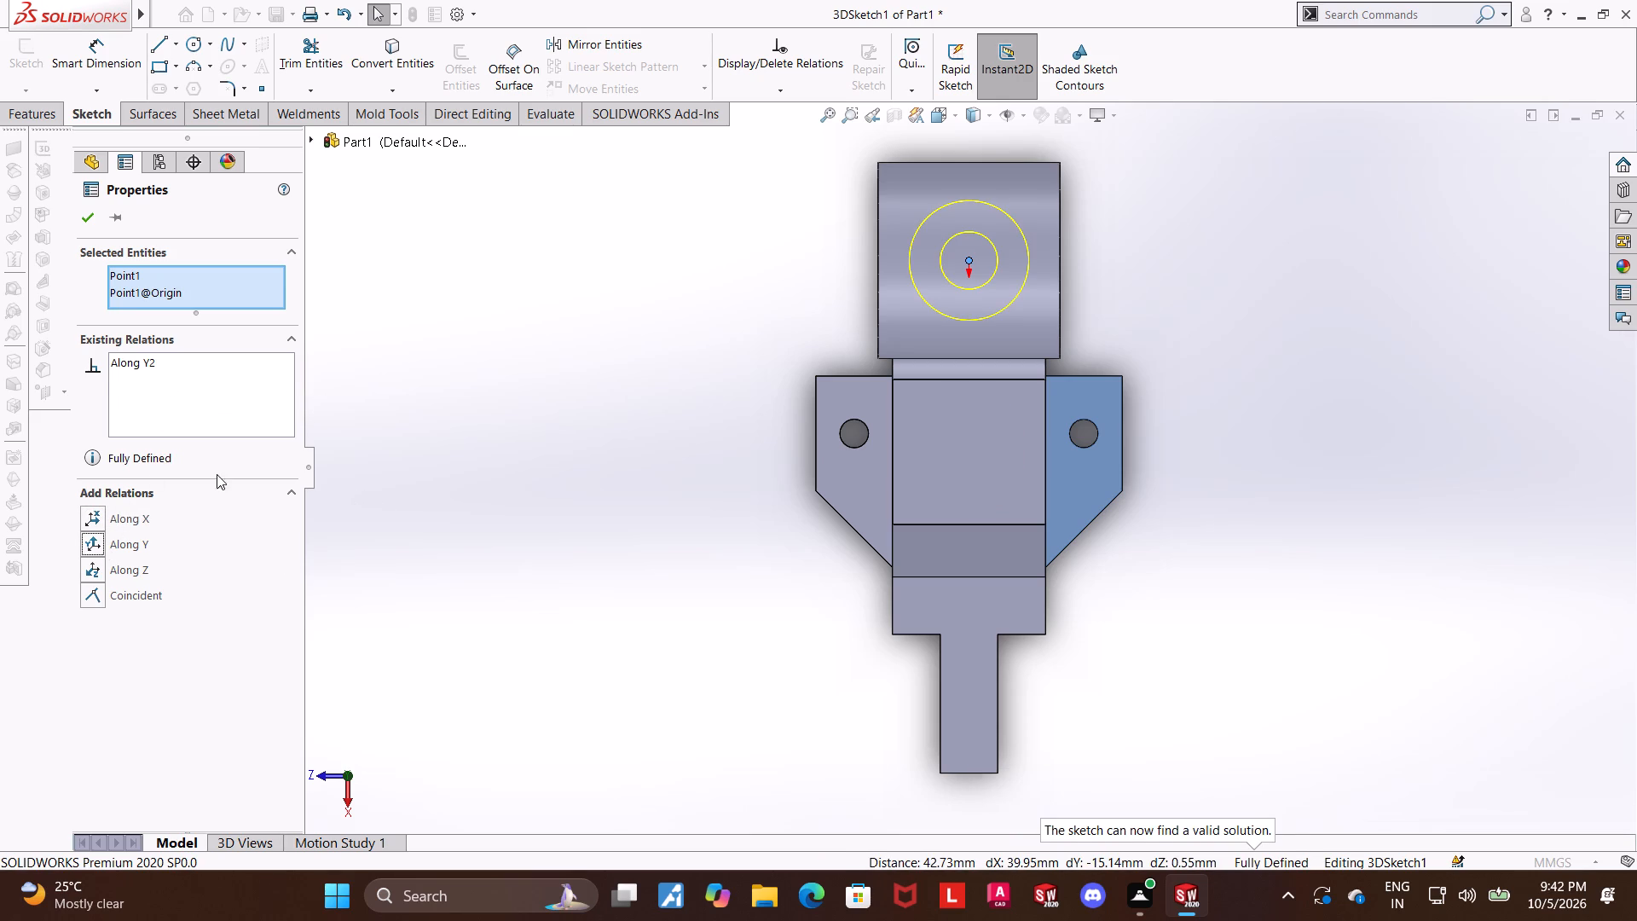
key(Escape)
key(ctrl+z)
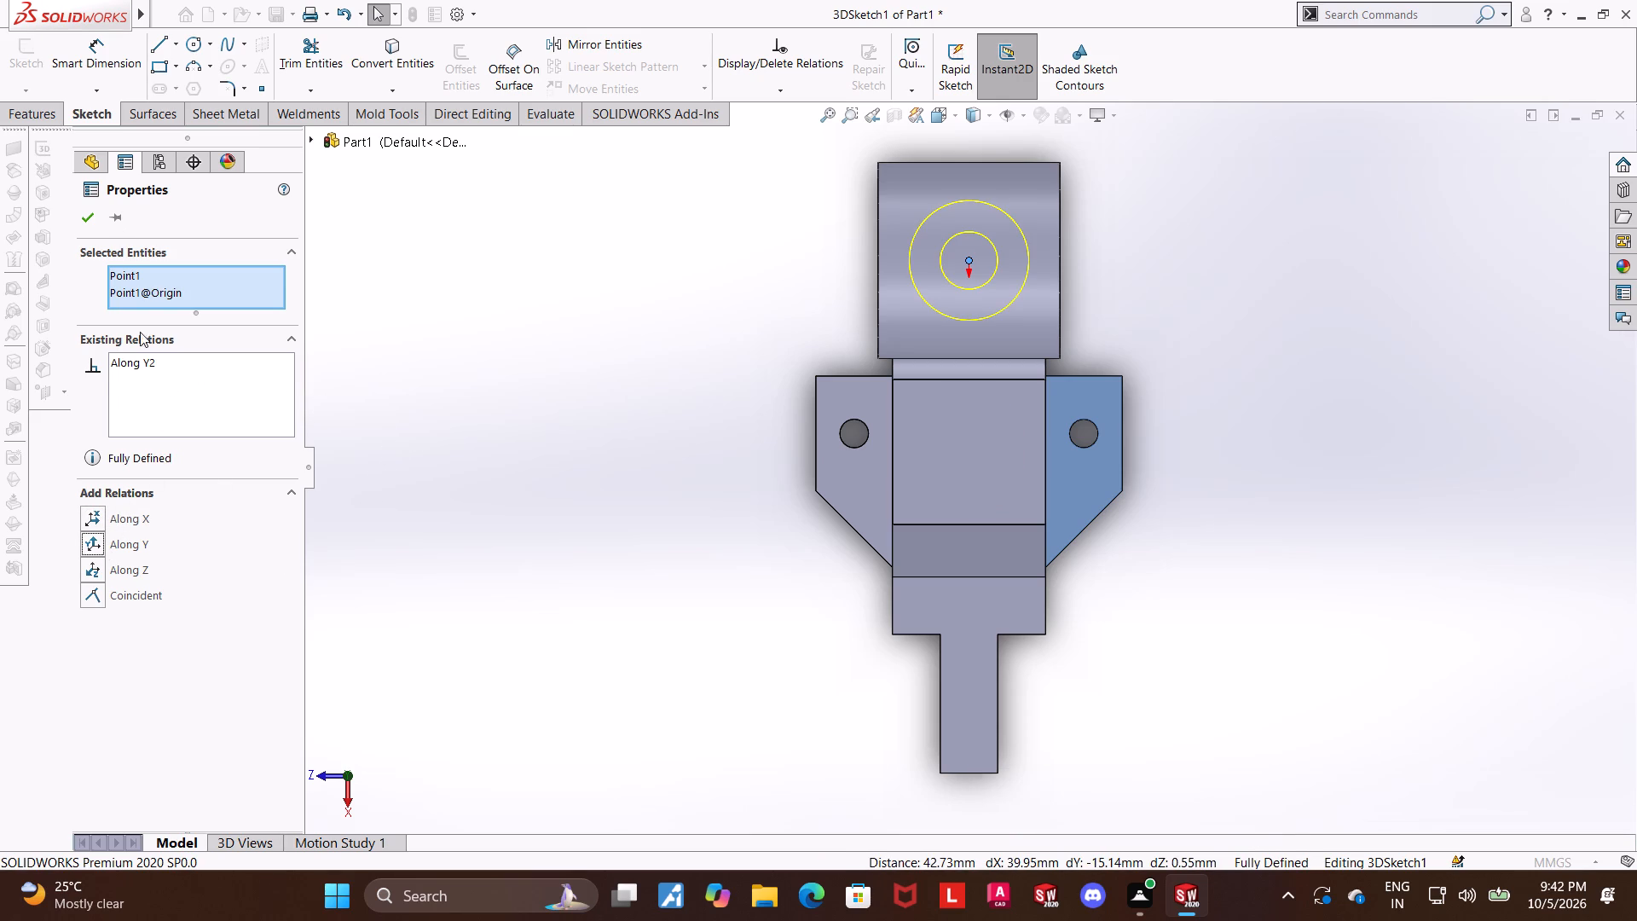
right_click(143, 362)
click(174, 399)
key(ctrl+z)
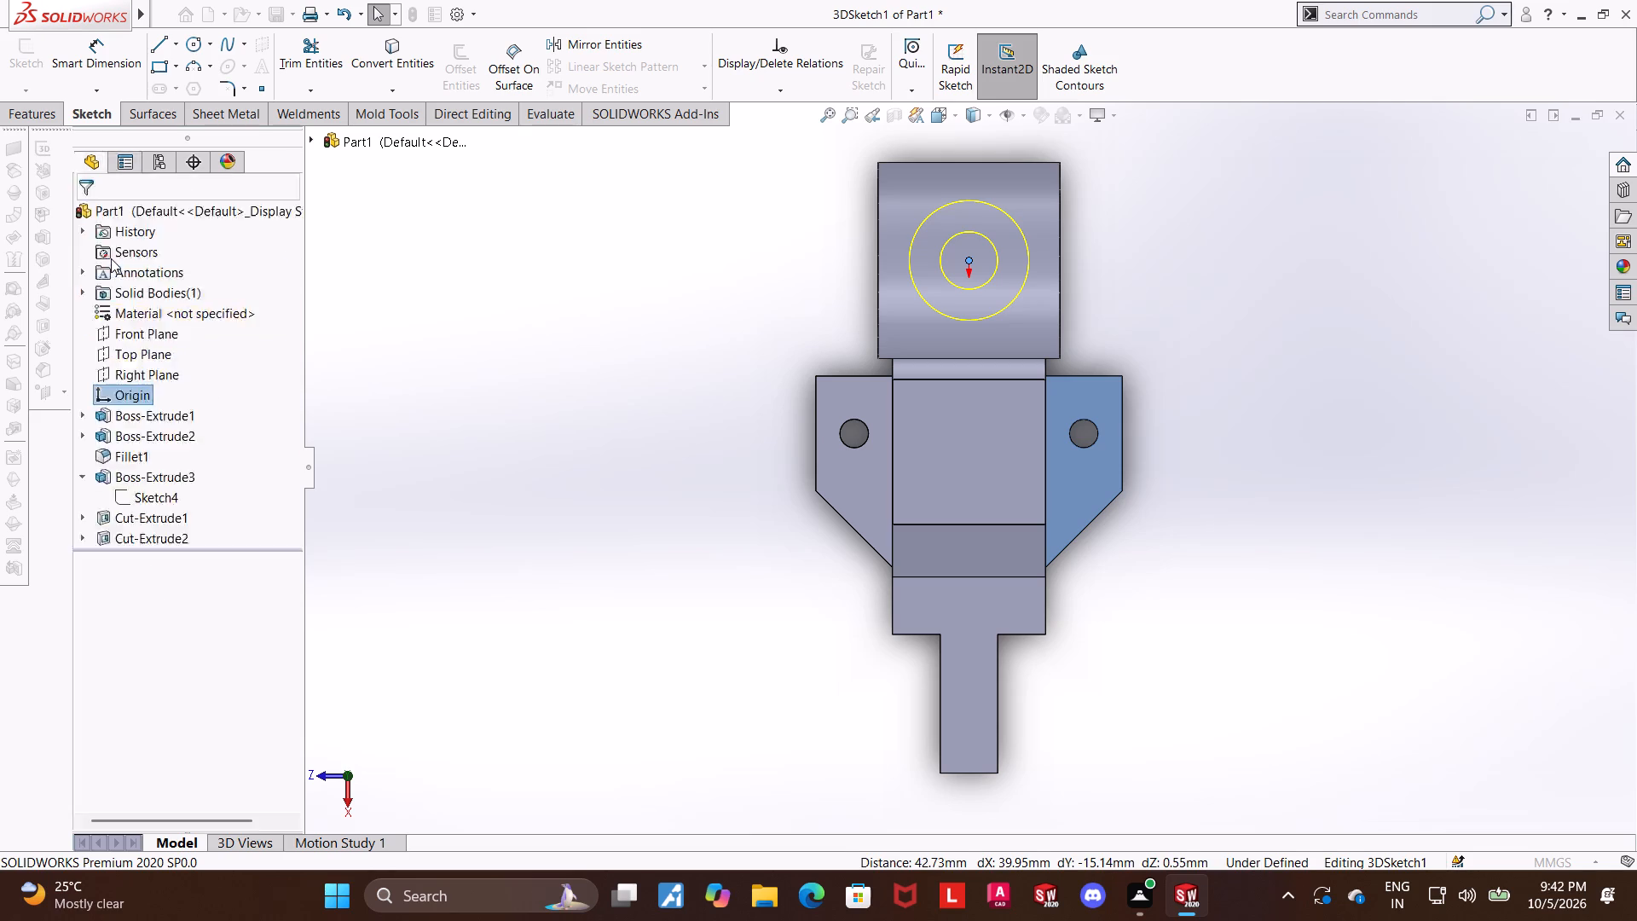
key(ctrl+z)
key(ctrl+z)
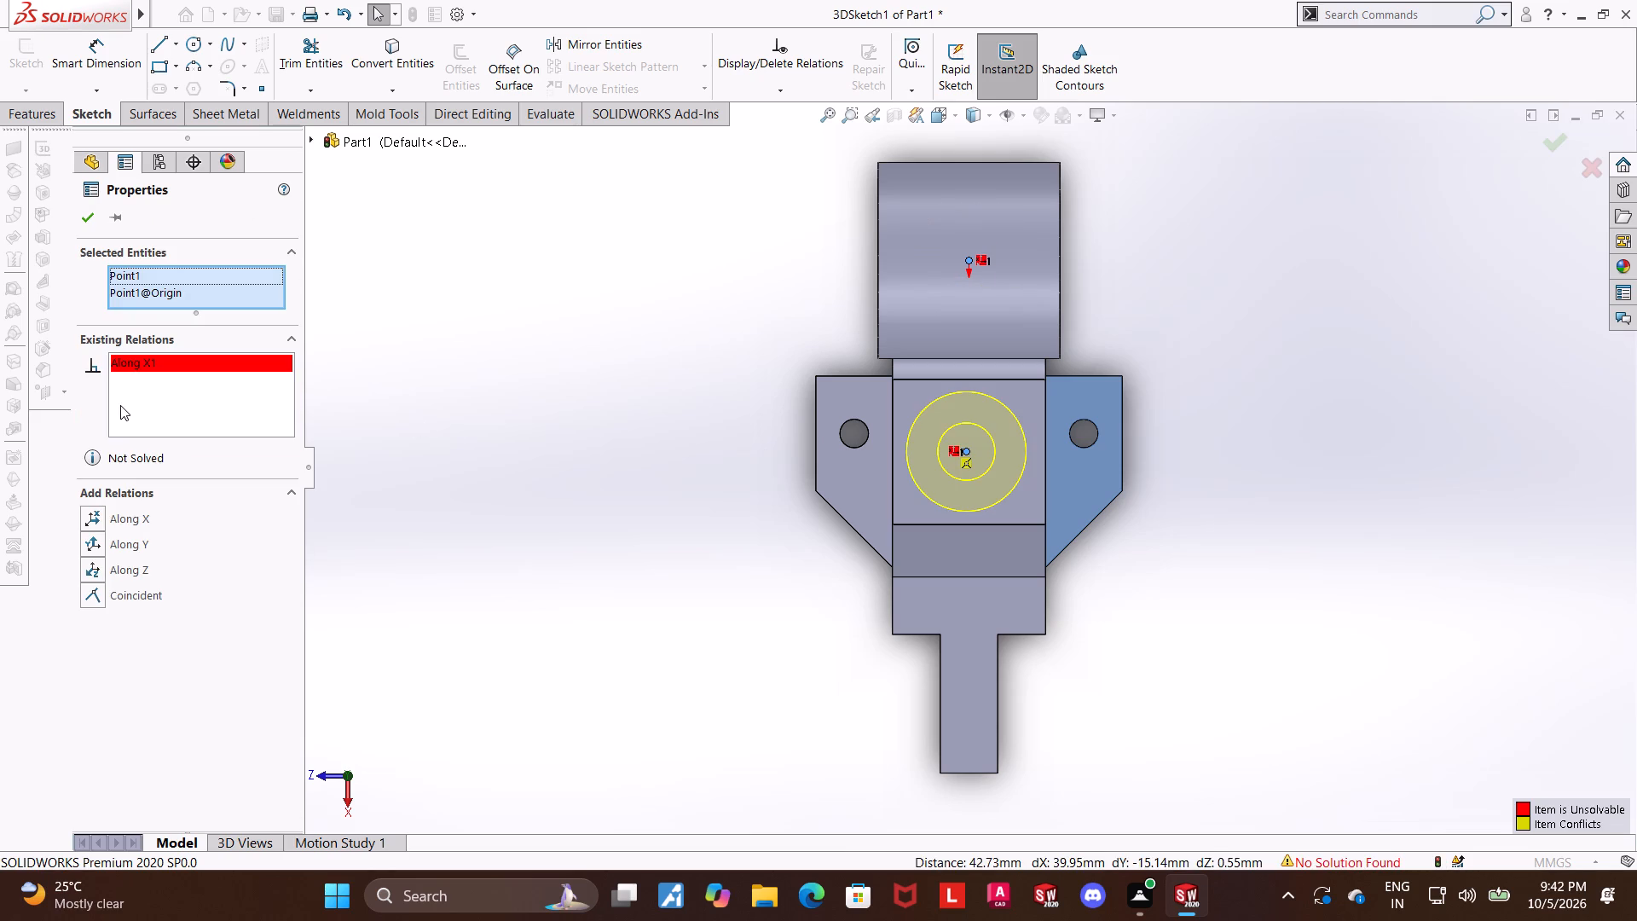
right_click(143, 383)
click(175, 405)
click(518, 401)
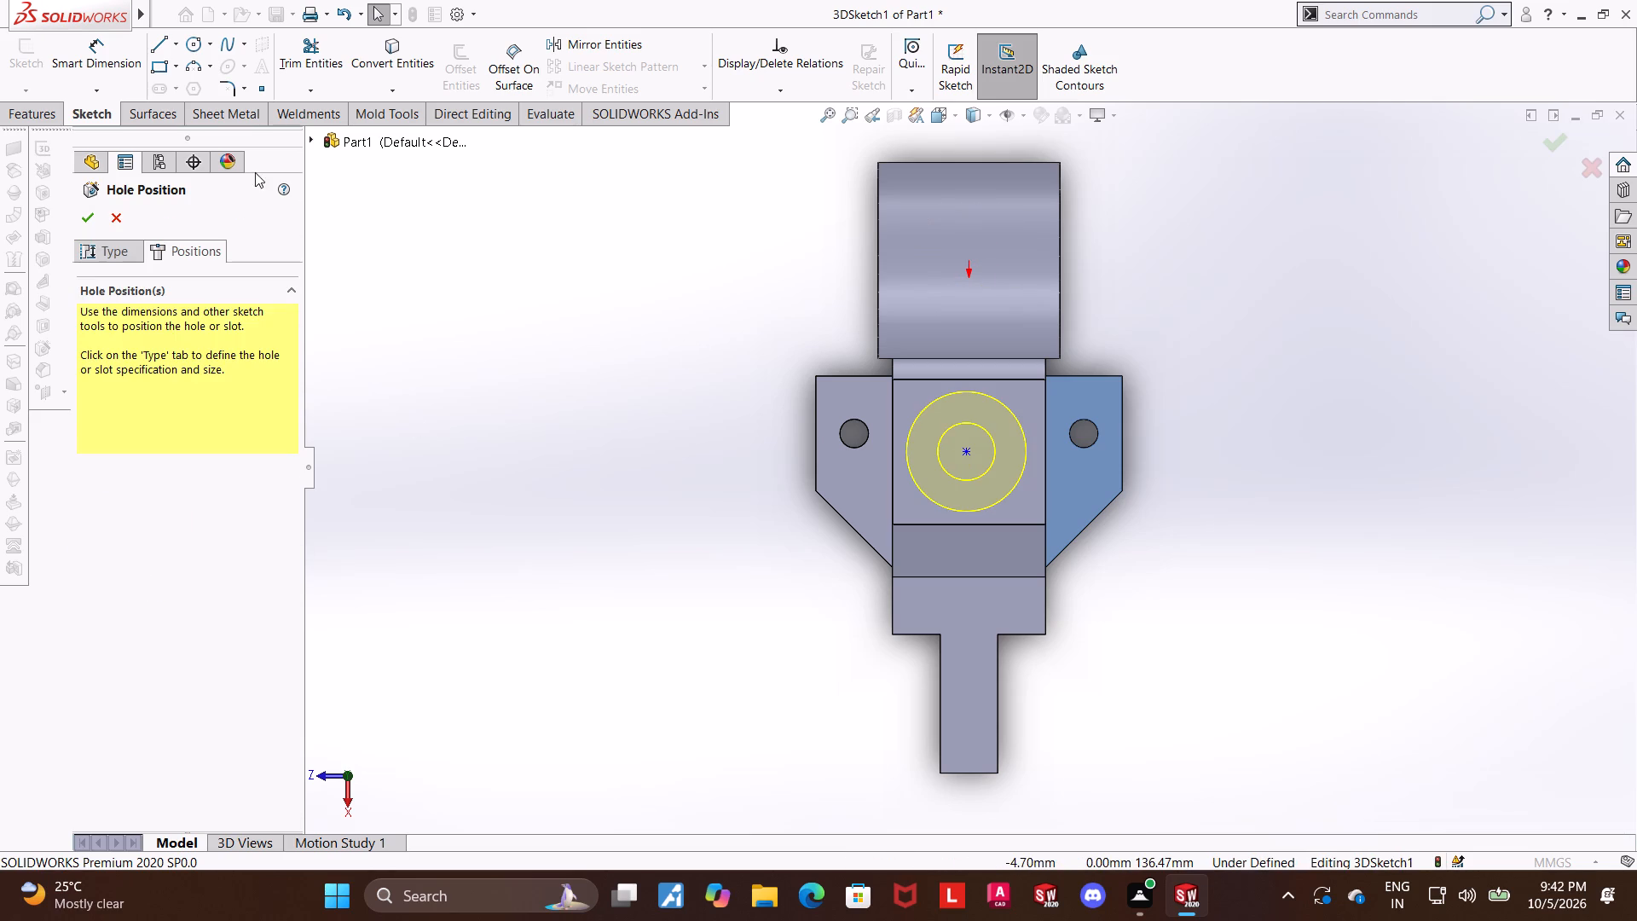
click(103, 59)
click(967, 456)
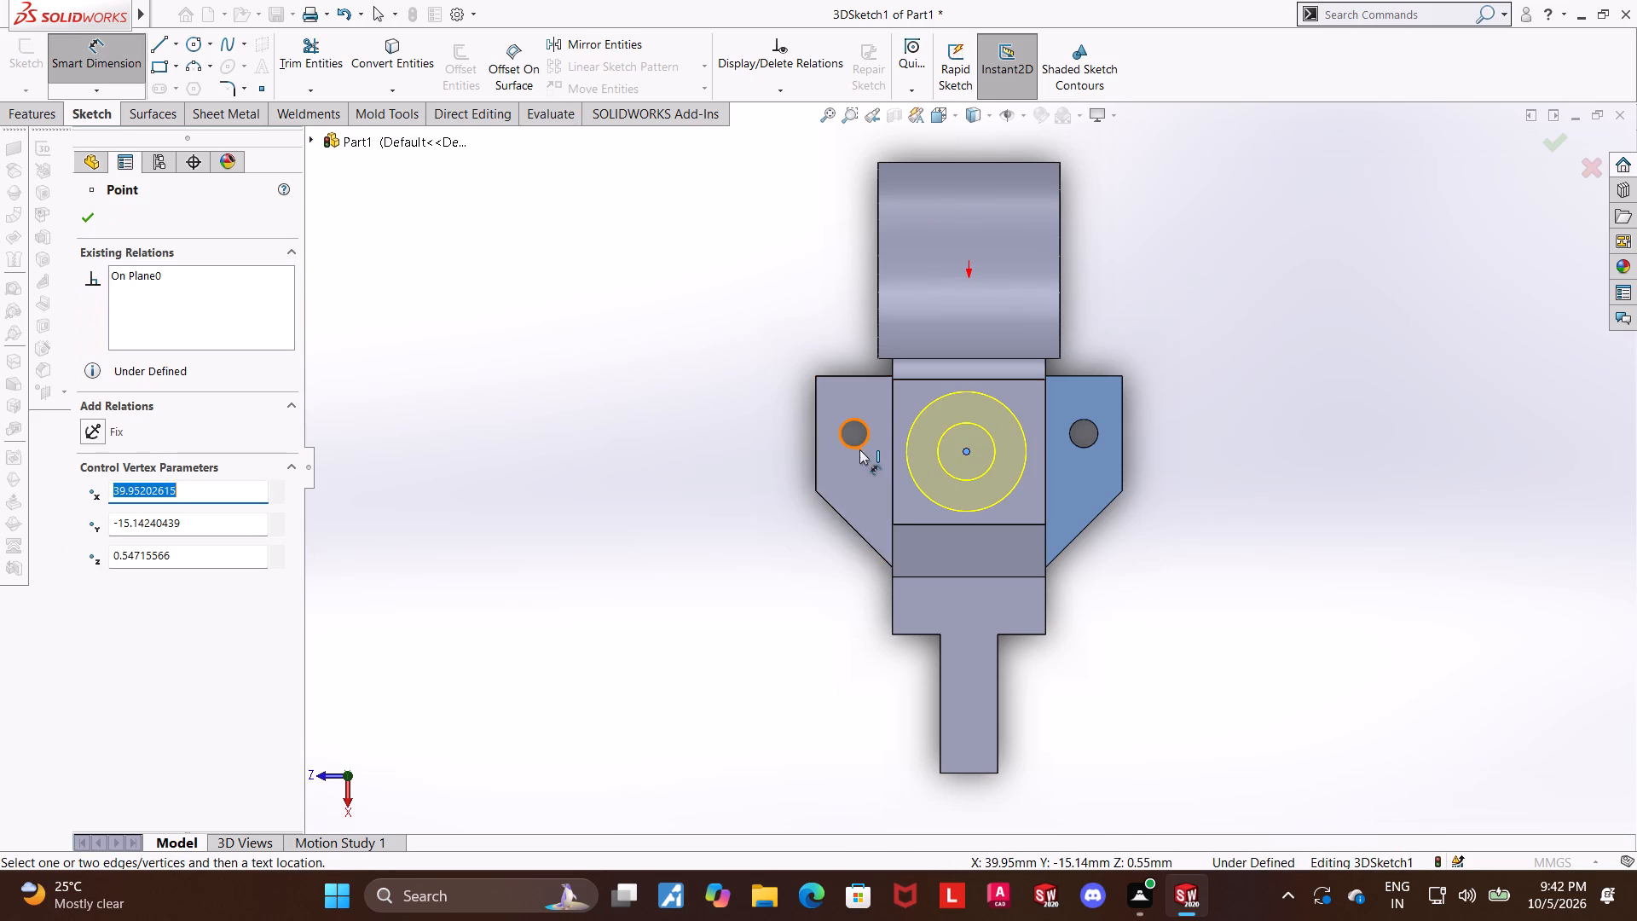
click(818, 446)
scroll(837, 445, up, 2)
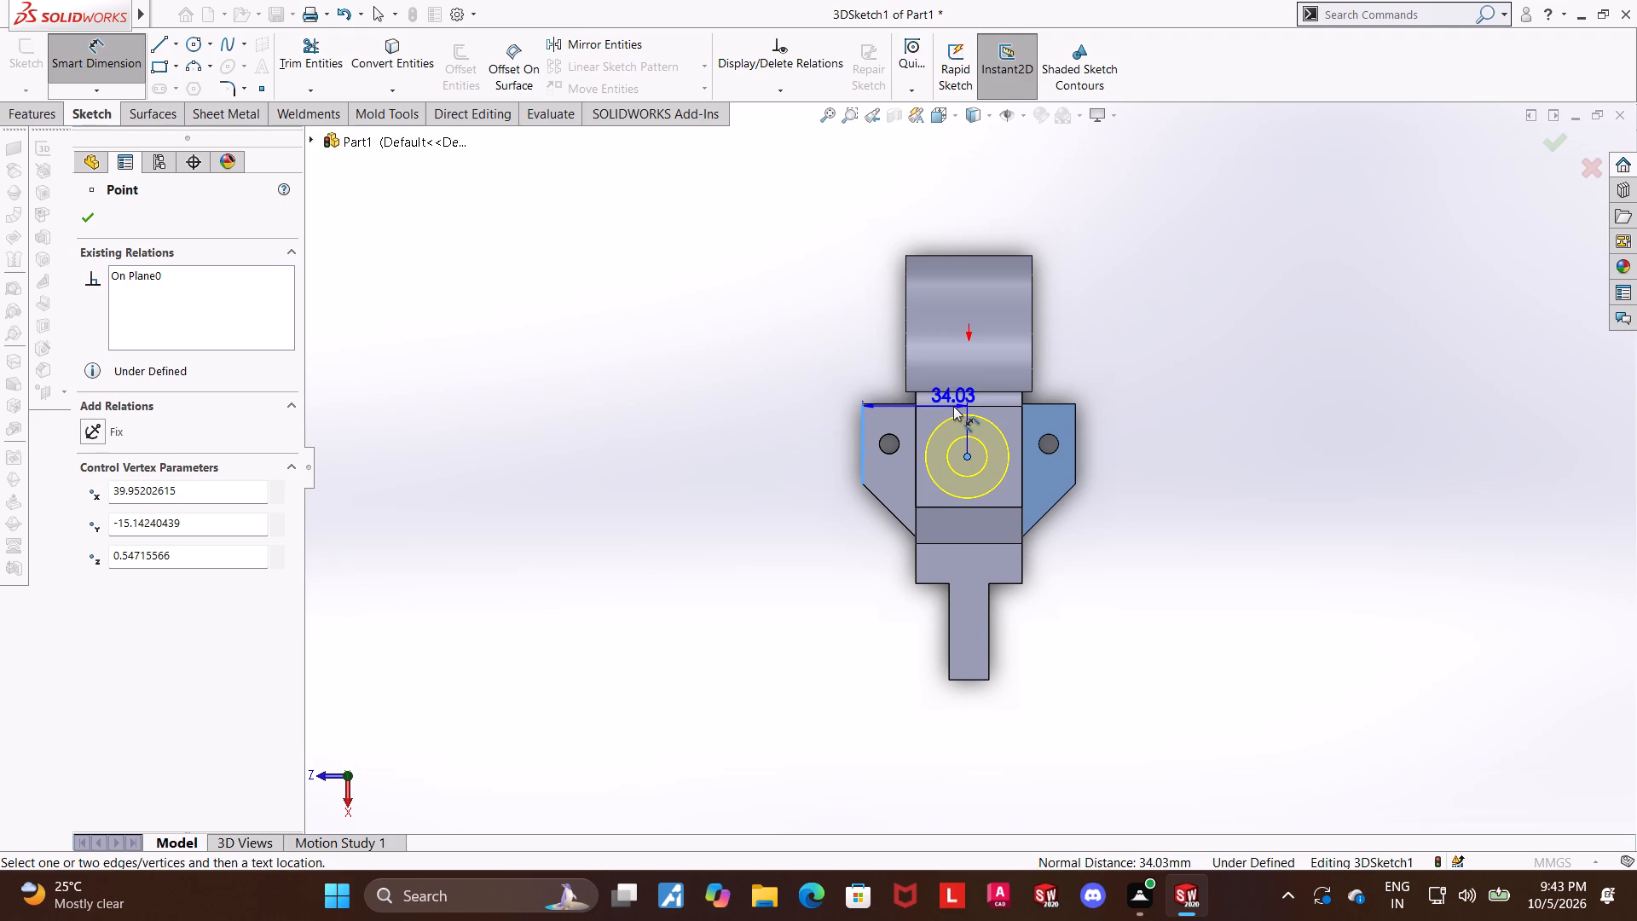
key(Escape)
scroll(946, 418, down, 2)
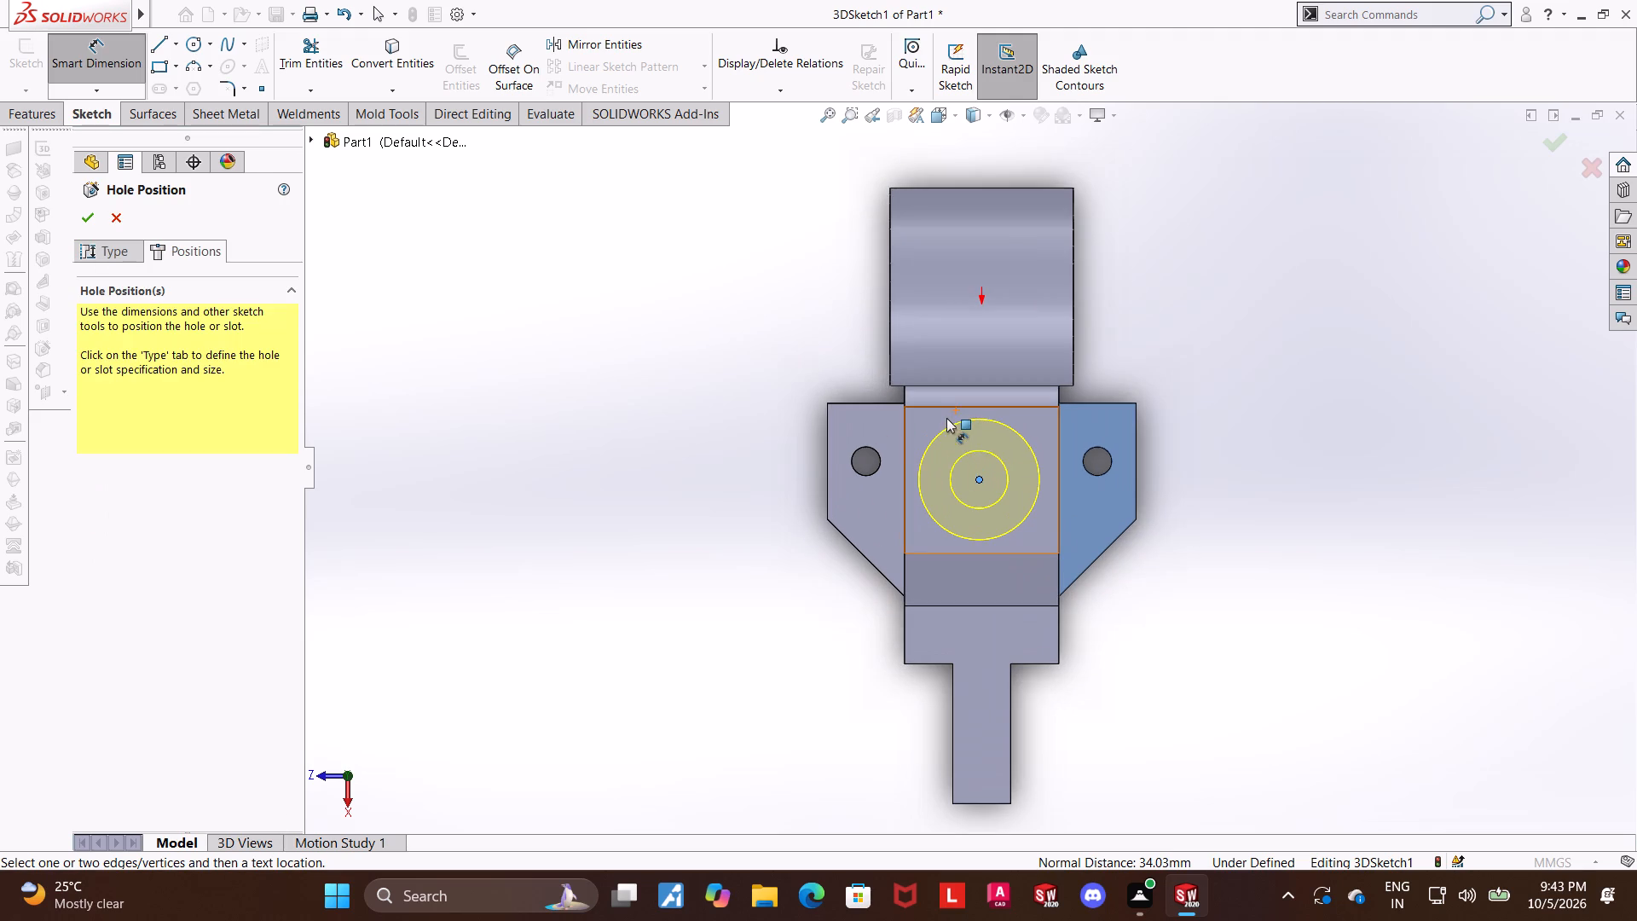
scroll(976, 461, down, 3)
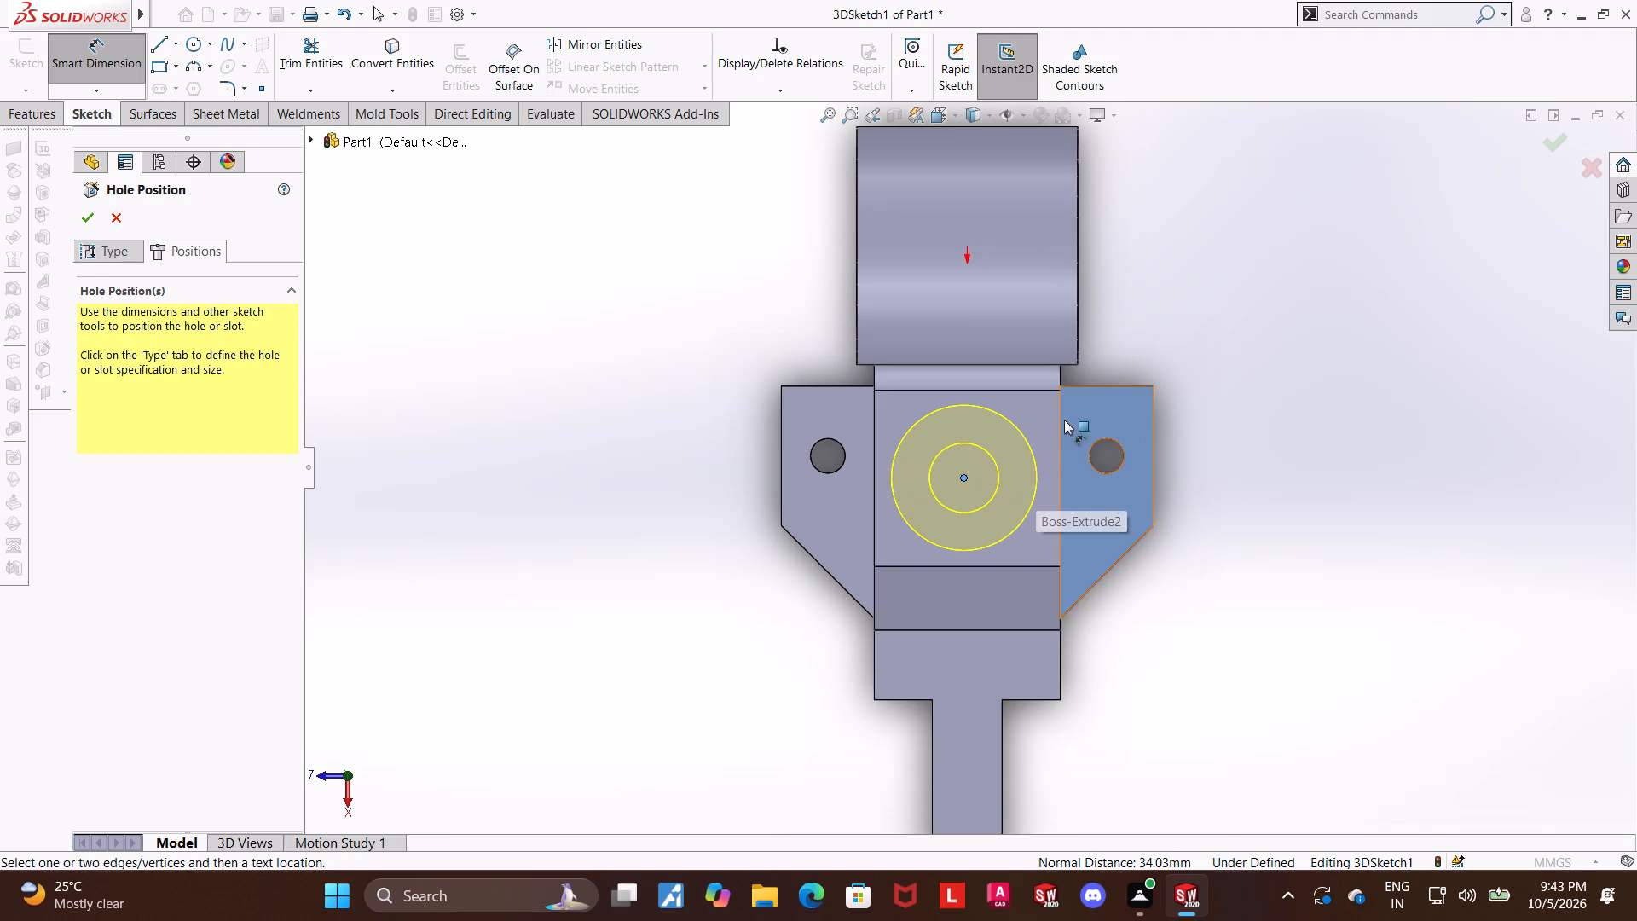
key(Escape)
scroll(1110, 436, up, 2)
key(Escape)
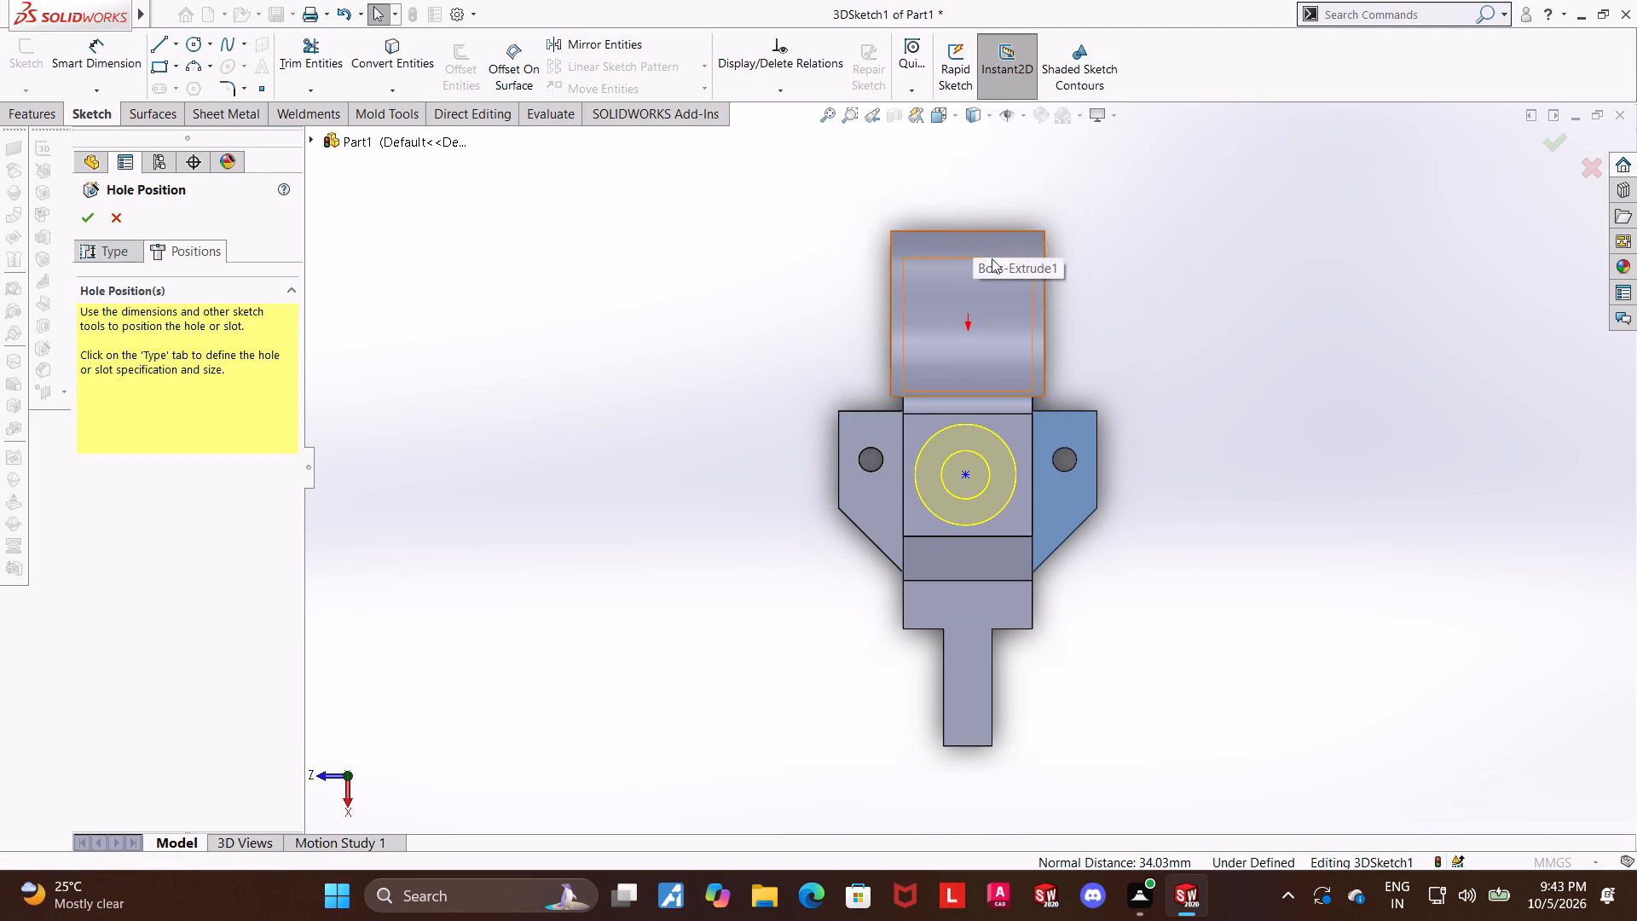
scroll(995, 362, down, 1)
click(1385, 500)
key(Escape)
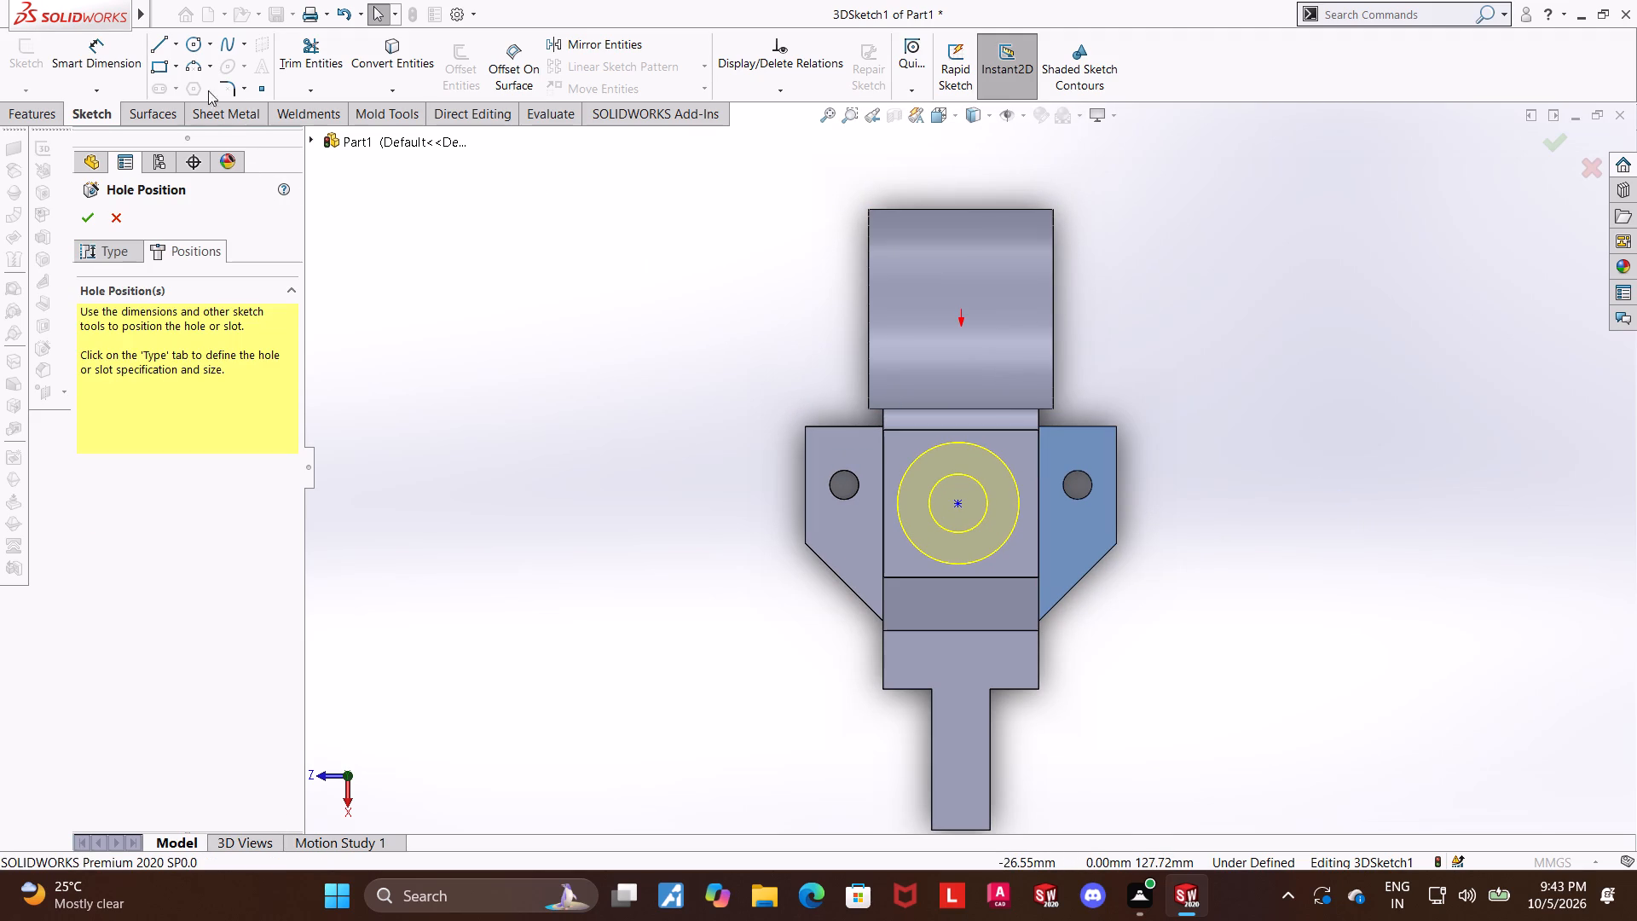
Sketch a centreline about 32 mm long from the midpoint of the central face's ring-side edge, straight toward the tongue.
click(175, 50)
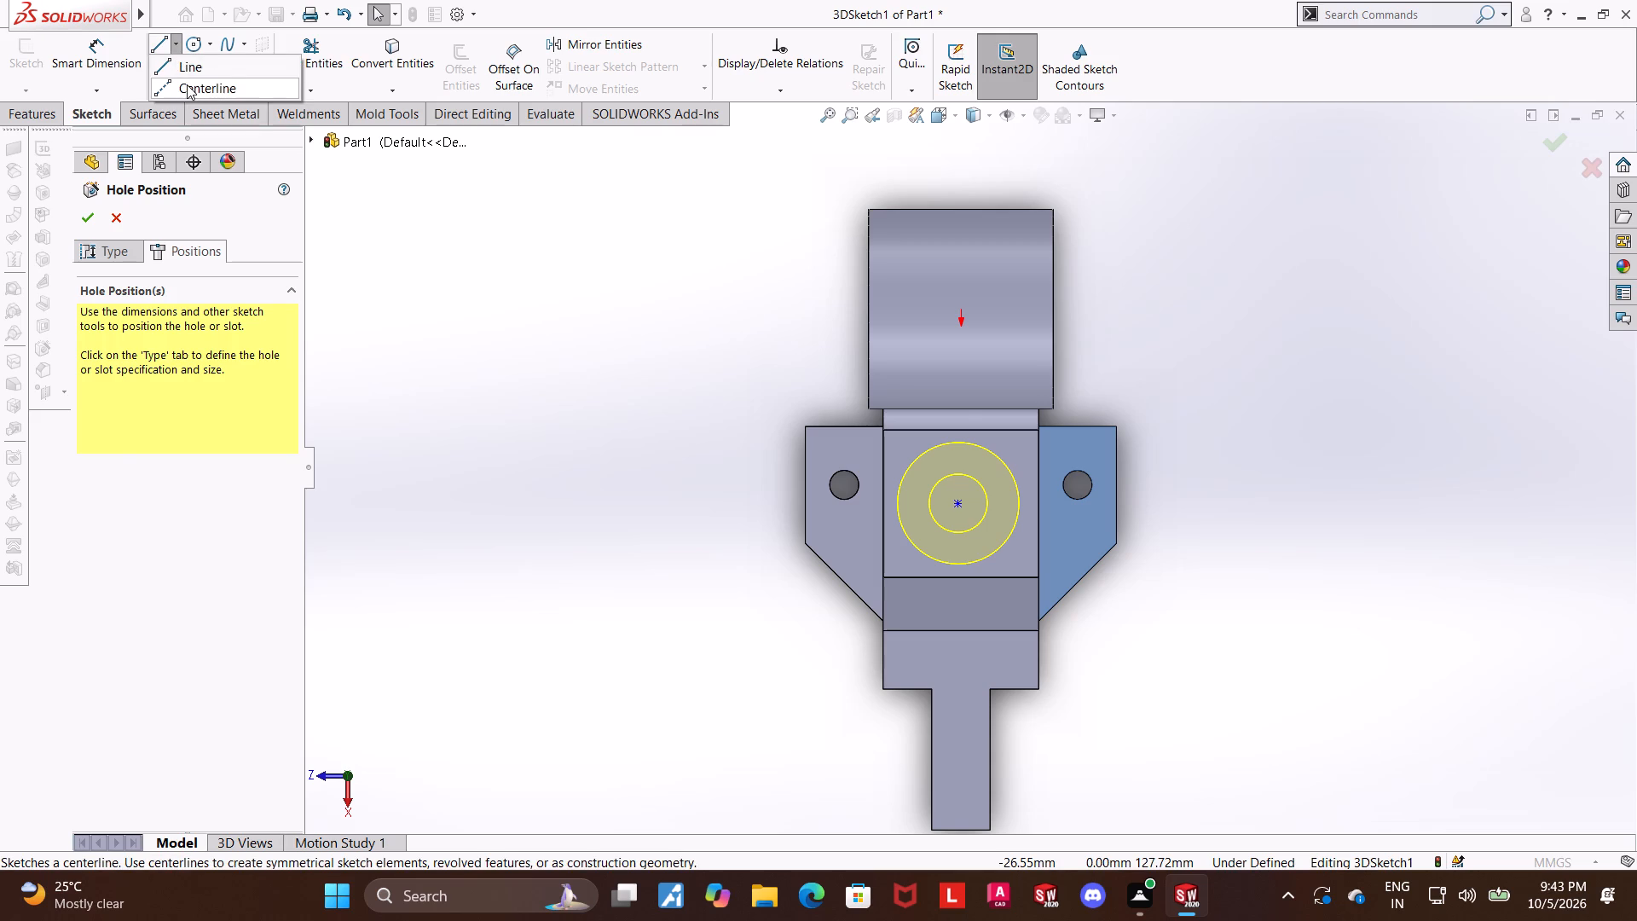
click(187, 84)
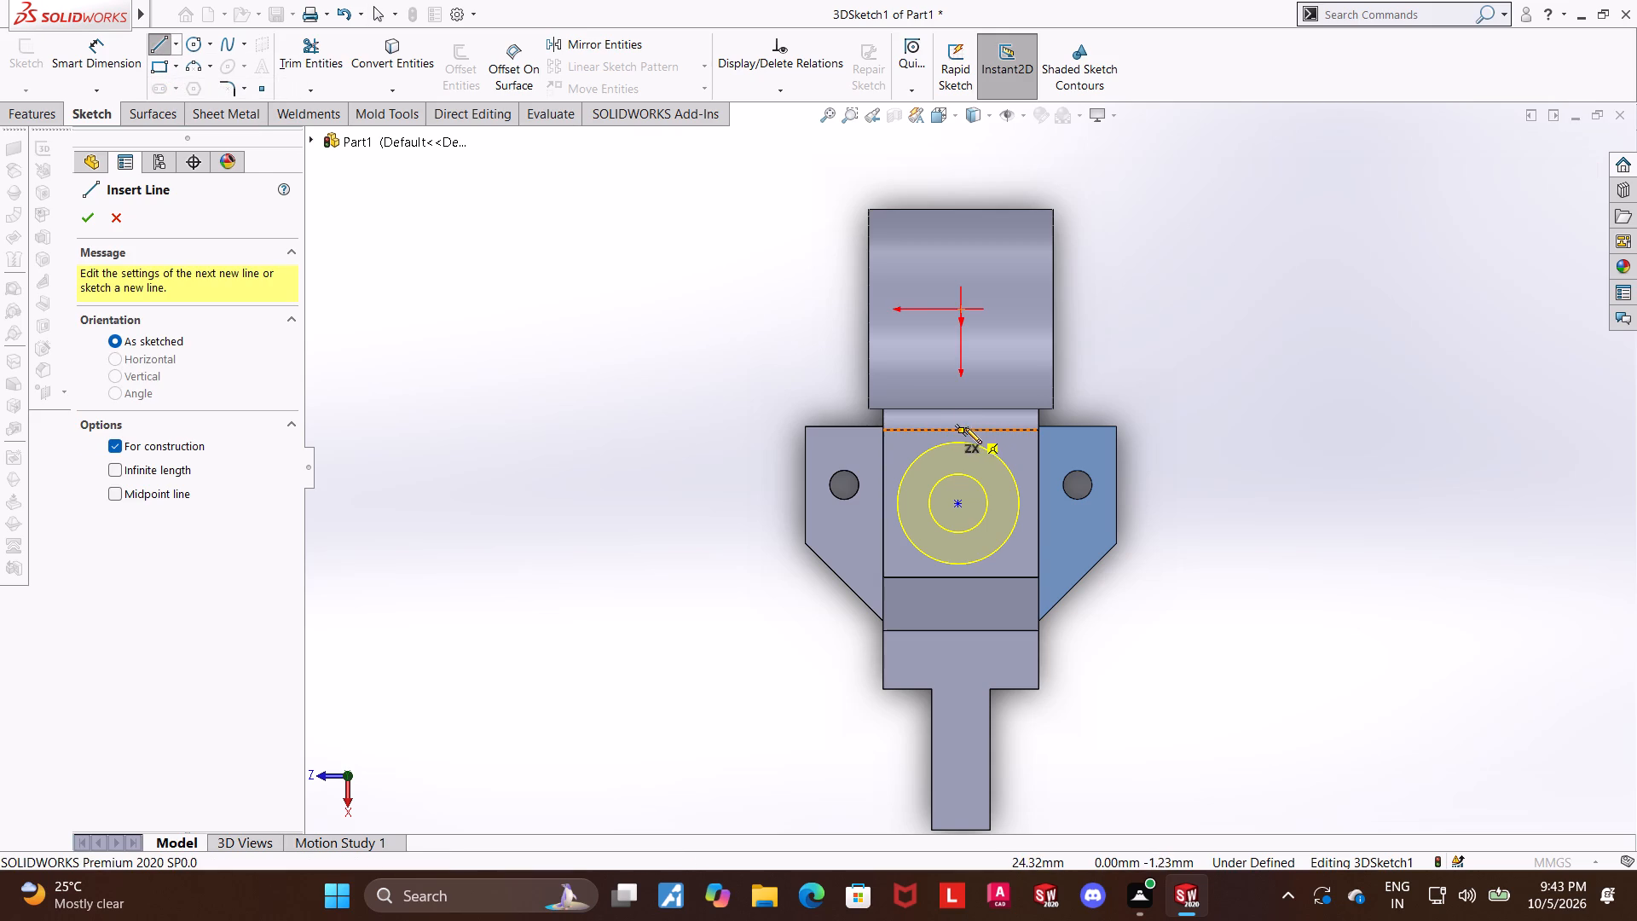
click(963, 427)
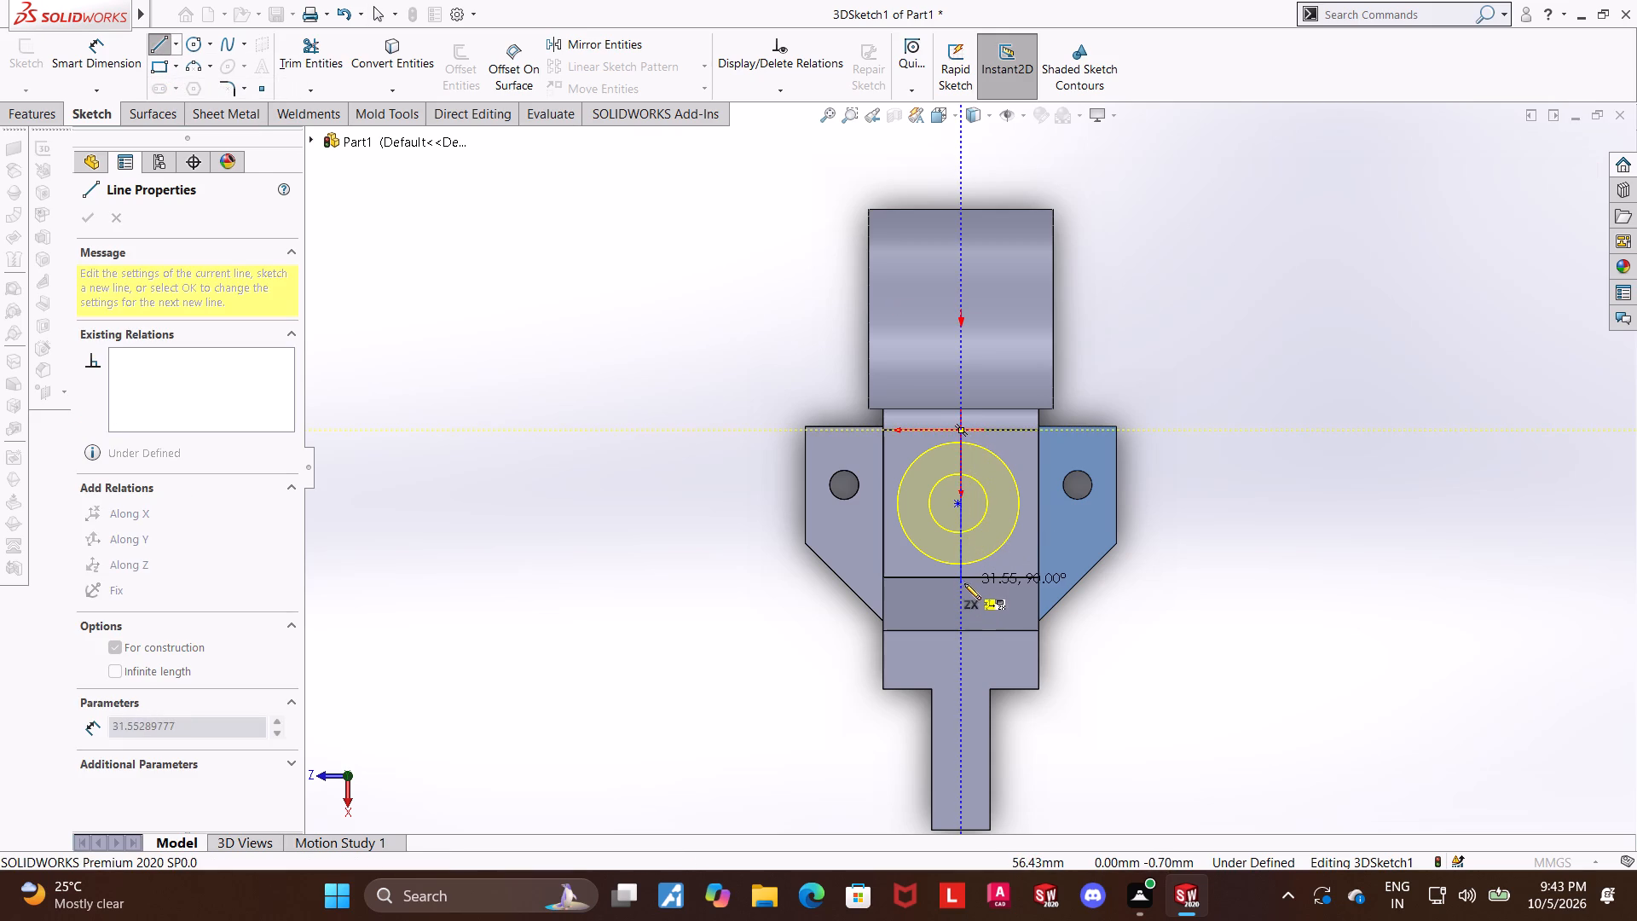
click(963, 584)
key(Escape)
key(Escape)
key(Escape)
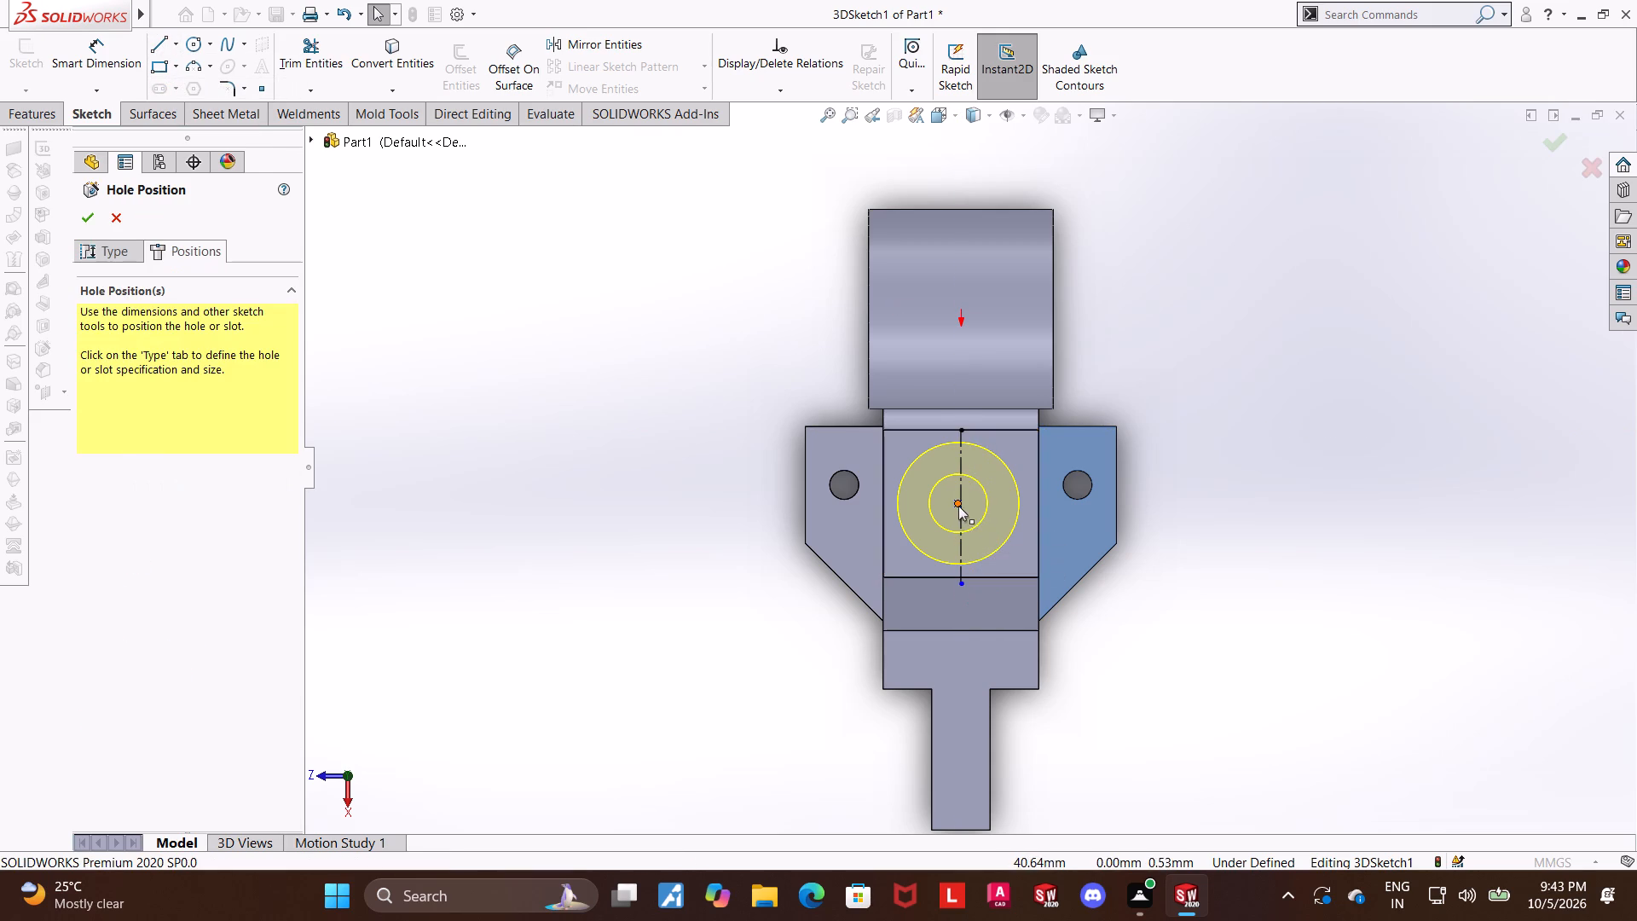
Make the hole centre point coincident with the lengthwise centreline.
click(957, 506)
ctrl+click(963, 534)
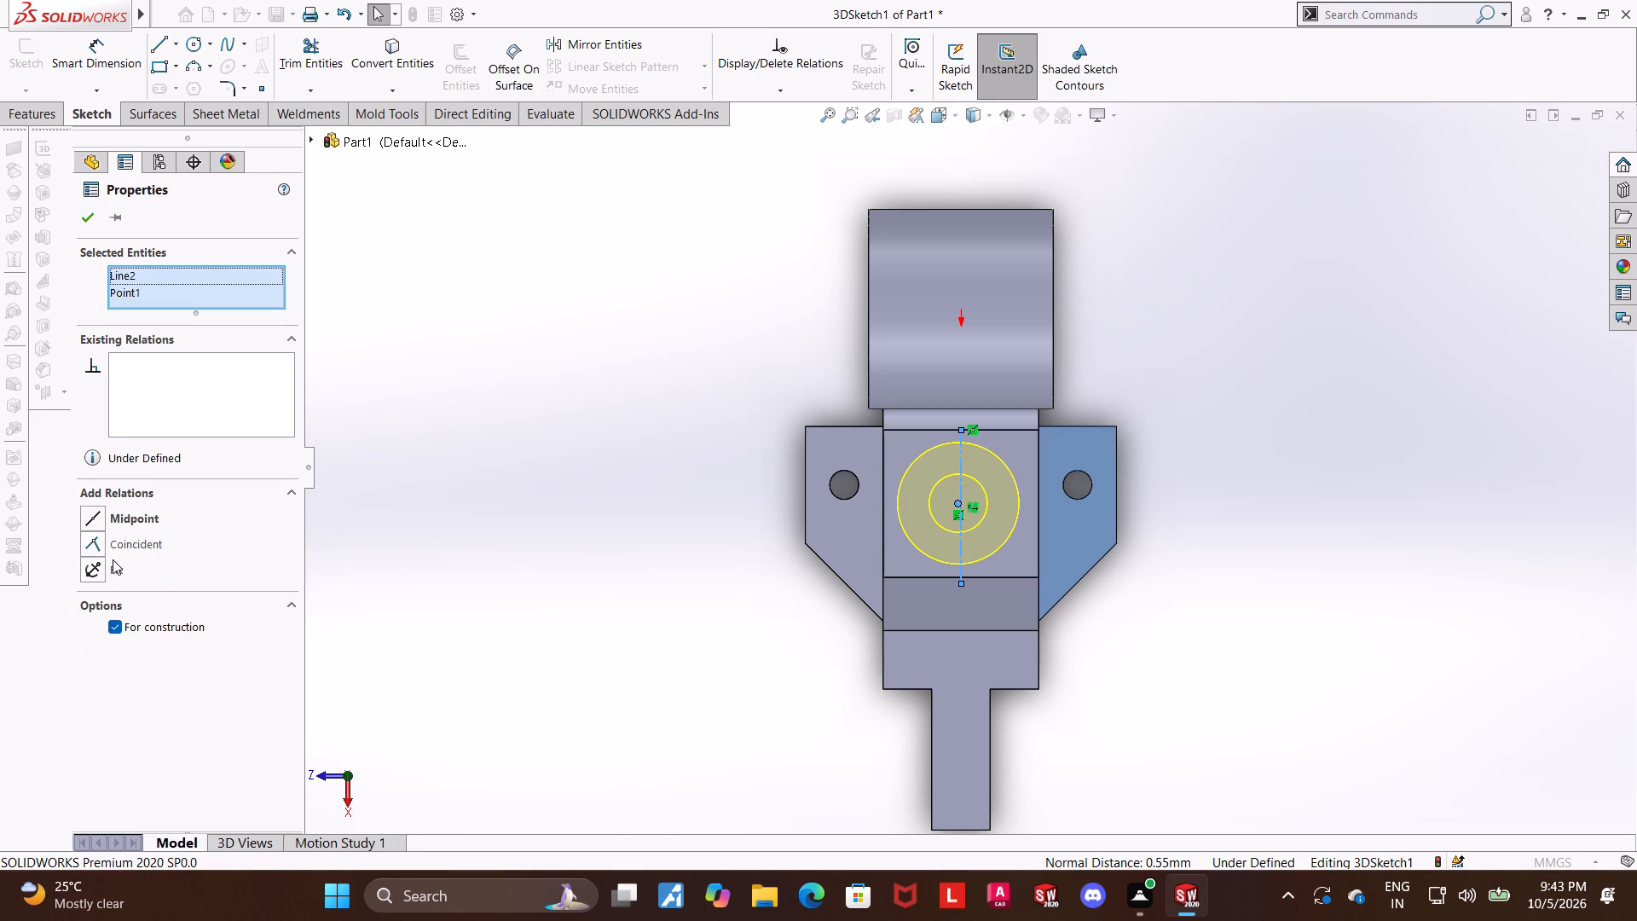
click(98, 544)
key(Escape)
key(Escape)
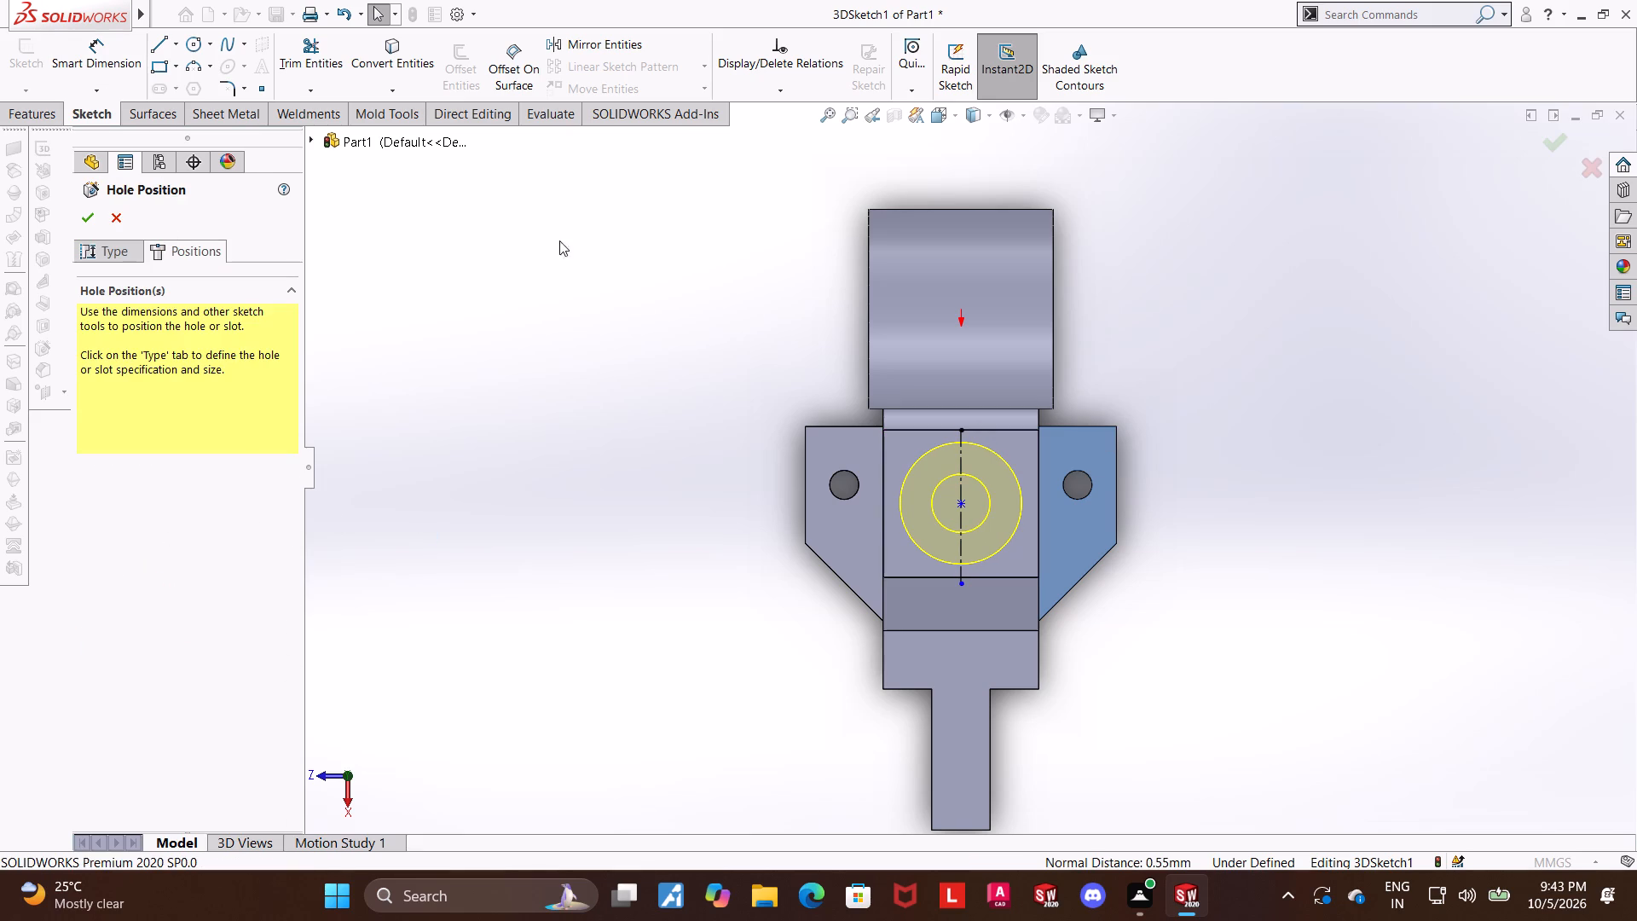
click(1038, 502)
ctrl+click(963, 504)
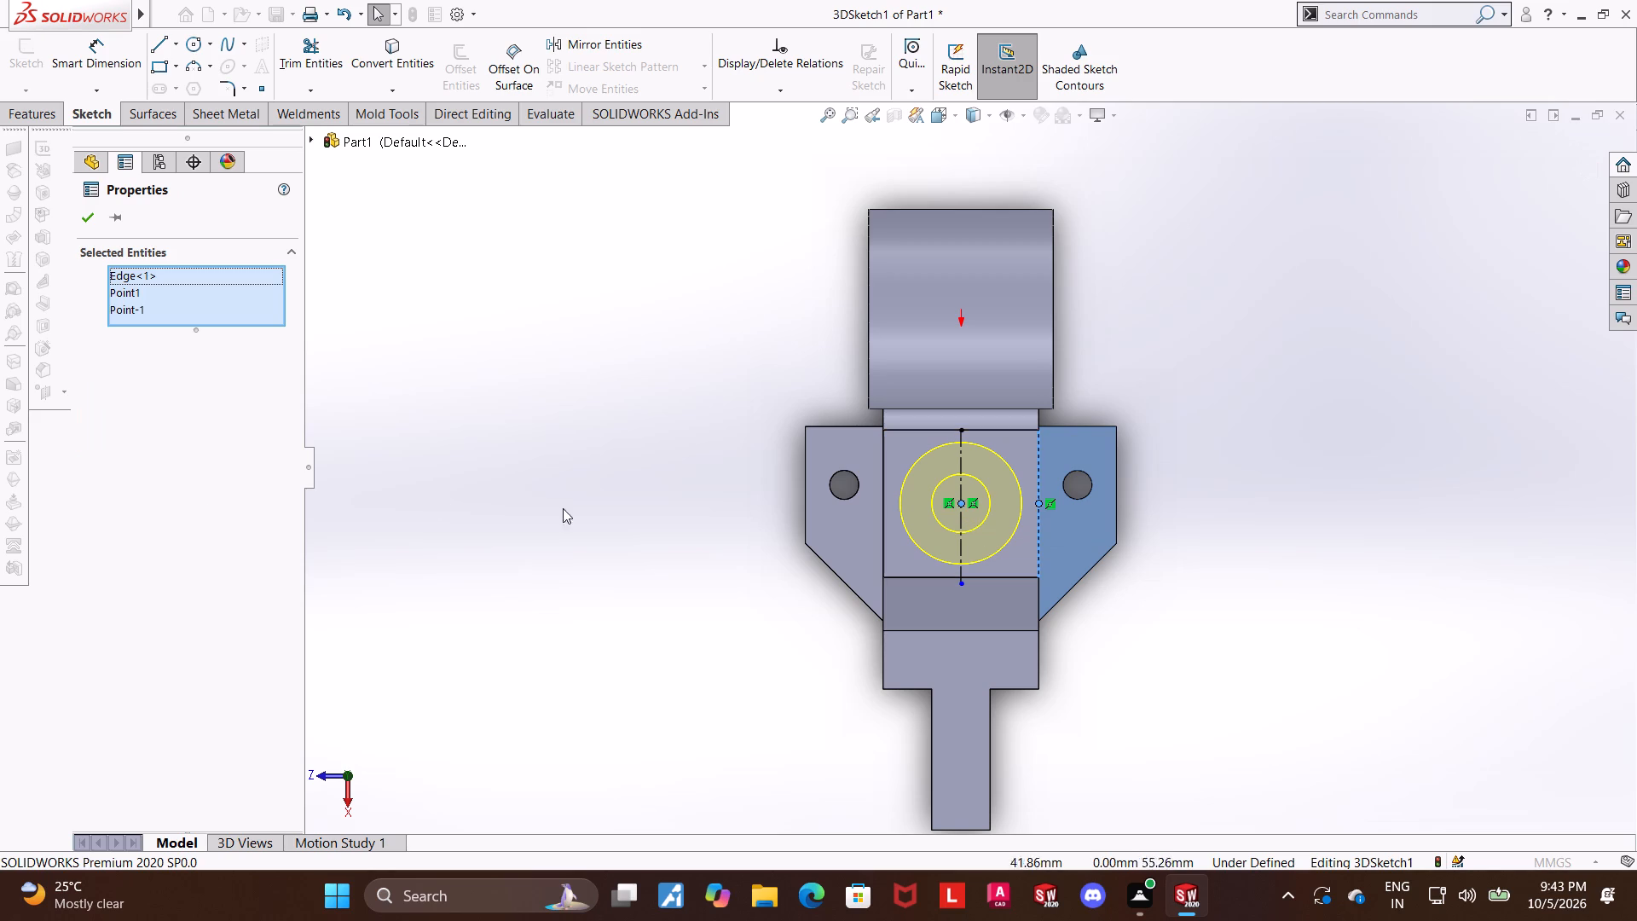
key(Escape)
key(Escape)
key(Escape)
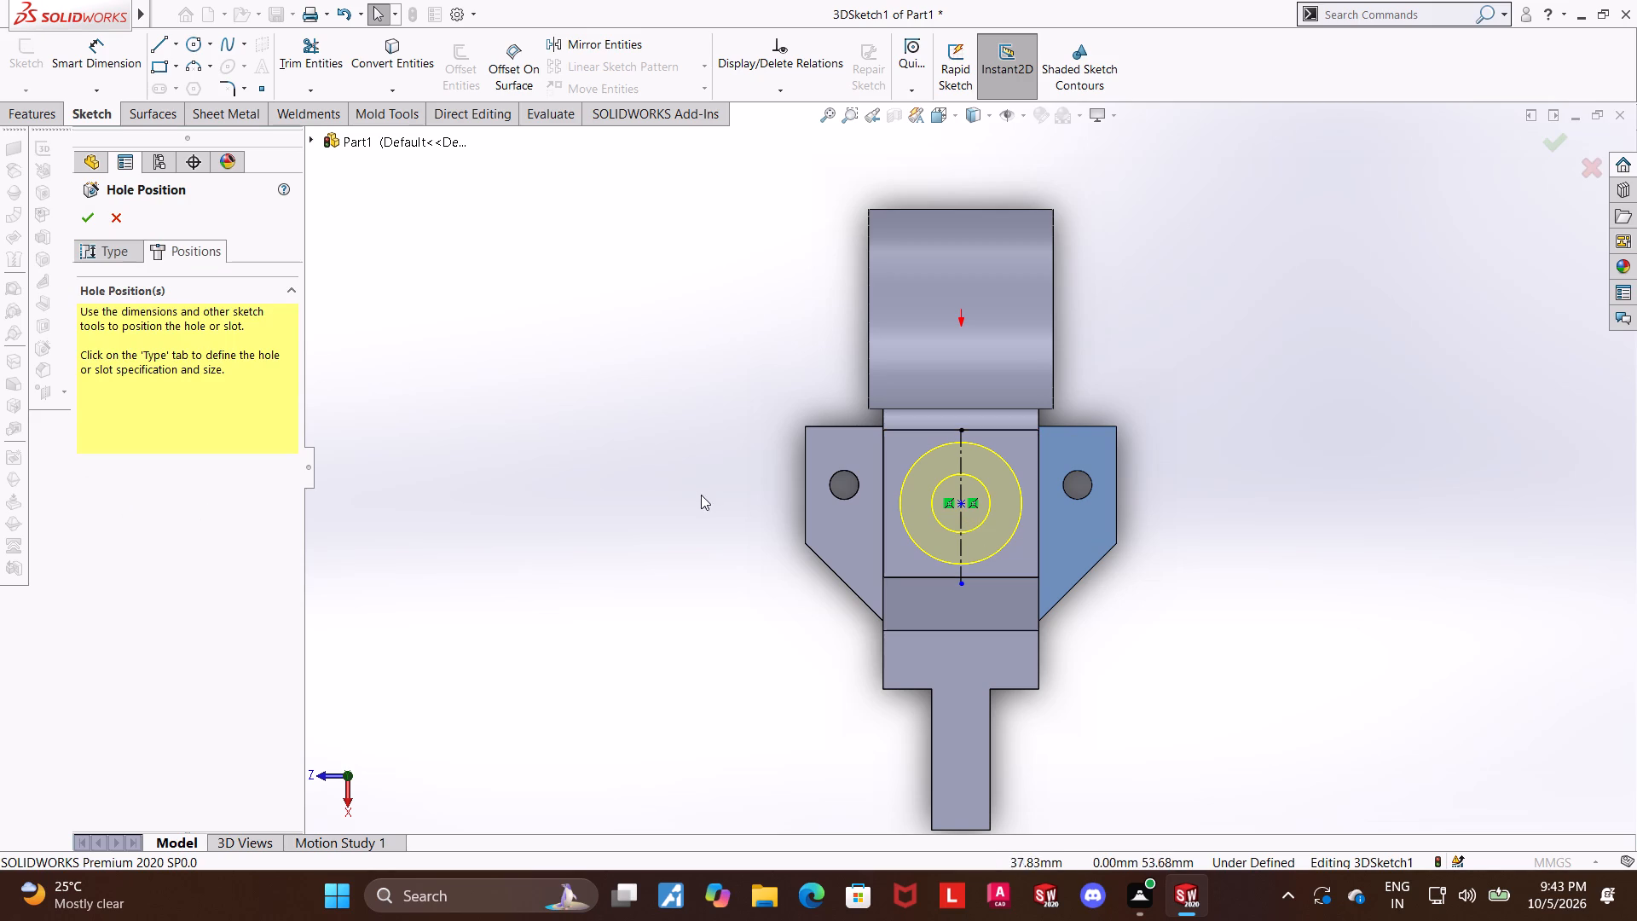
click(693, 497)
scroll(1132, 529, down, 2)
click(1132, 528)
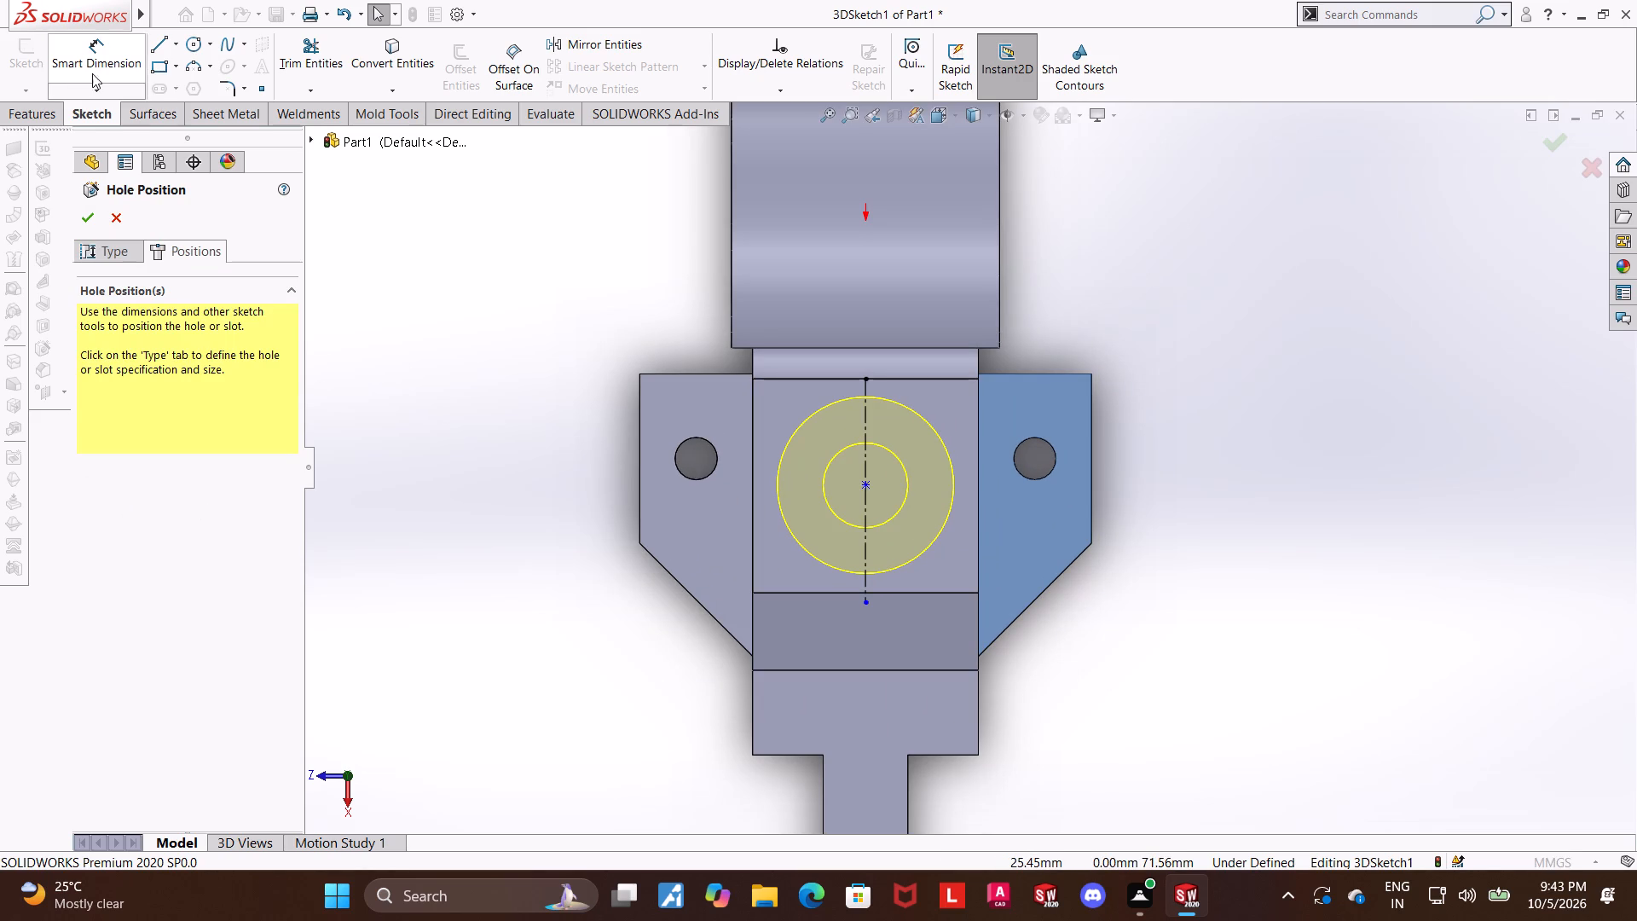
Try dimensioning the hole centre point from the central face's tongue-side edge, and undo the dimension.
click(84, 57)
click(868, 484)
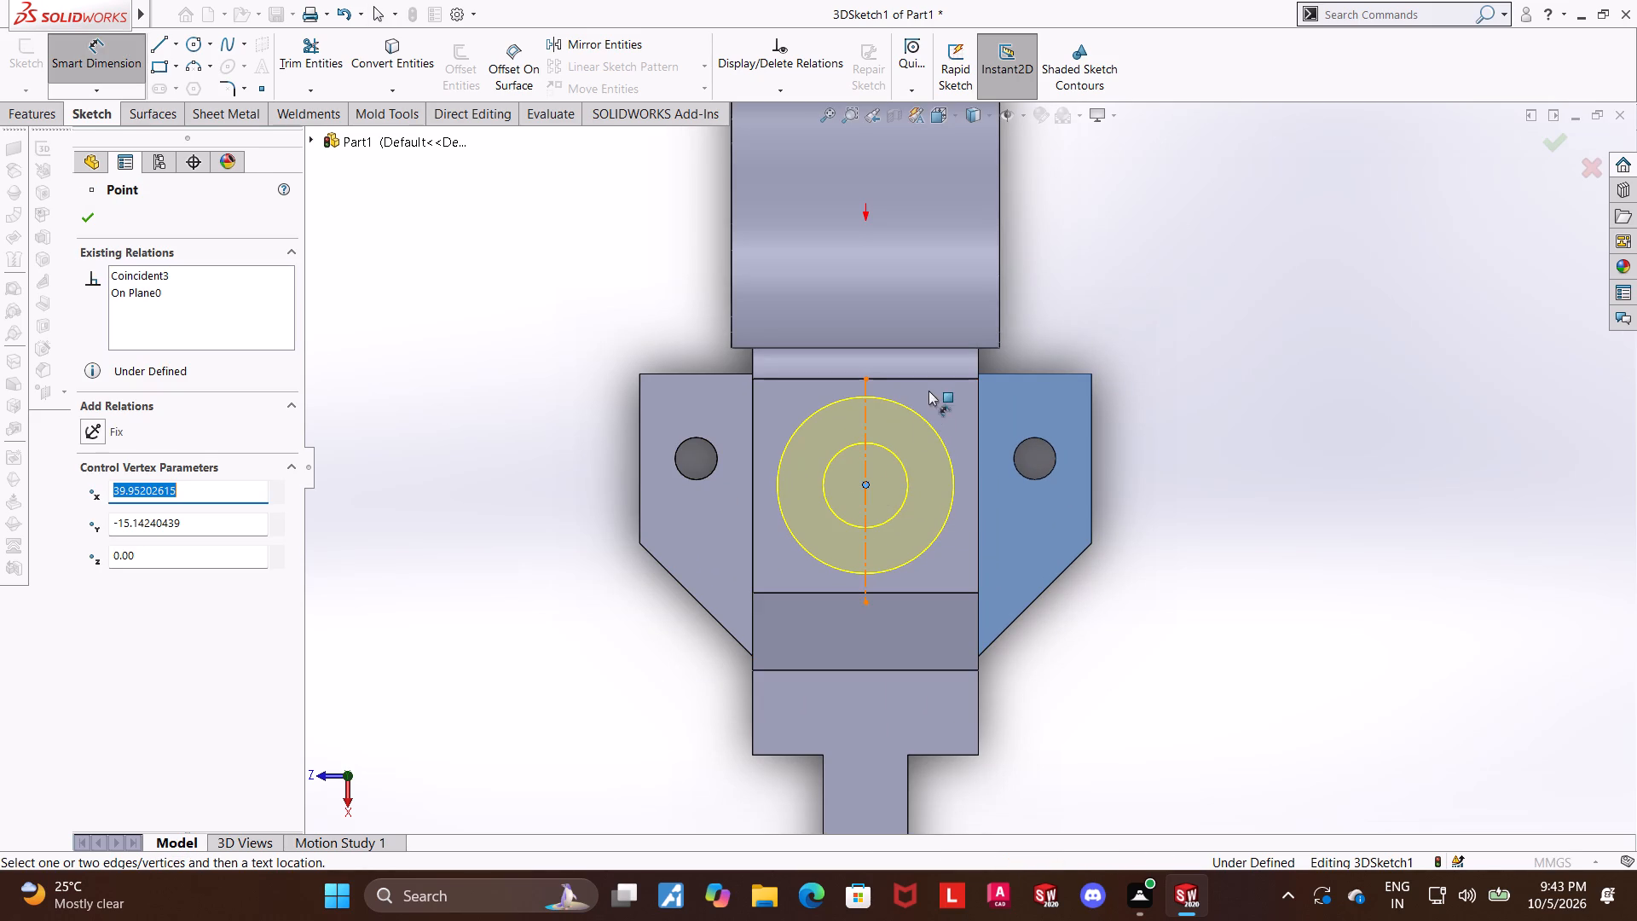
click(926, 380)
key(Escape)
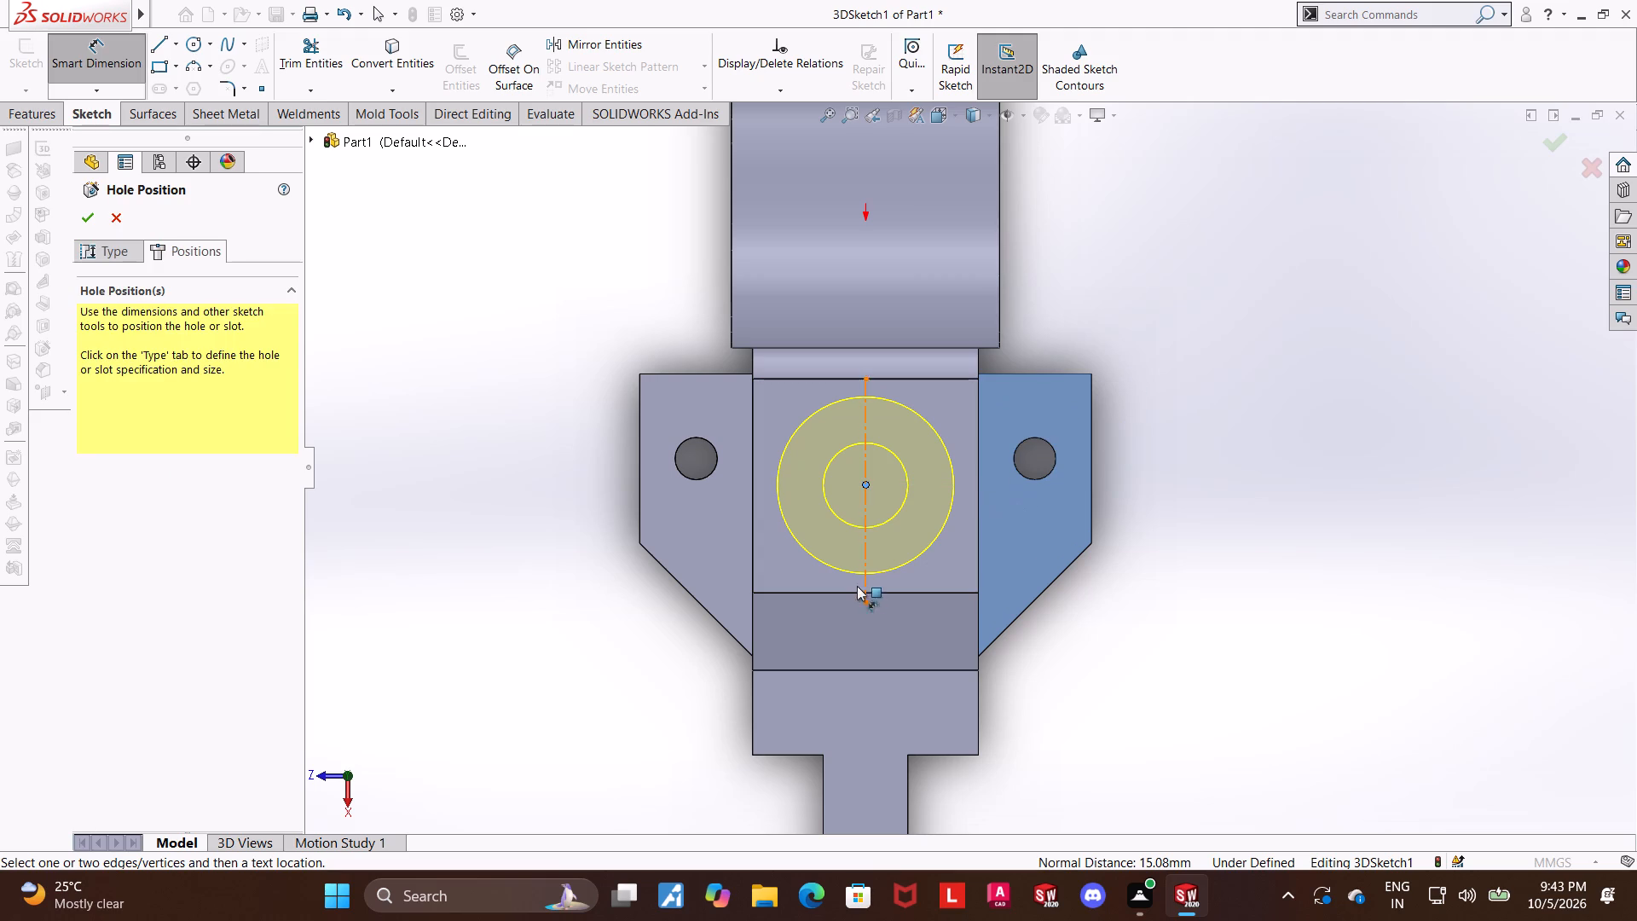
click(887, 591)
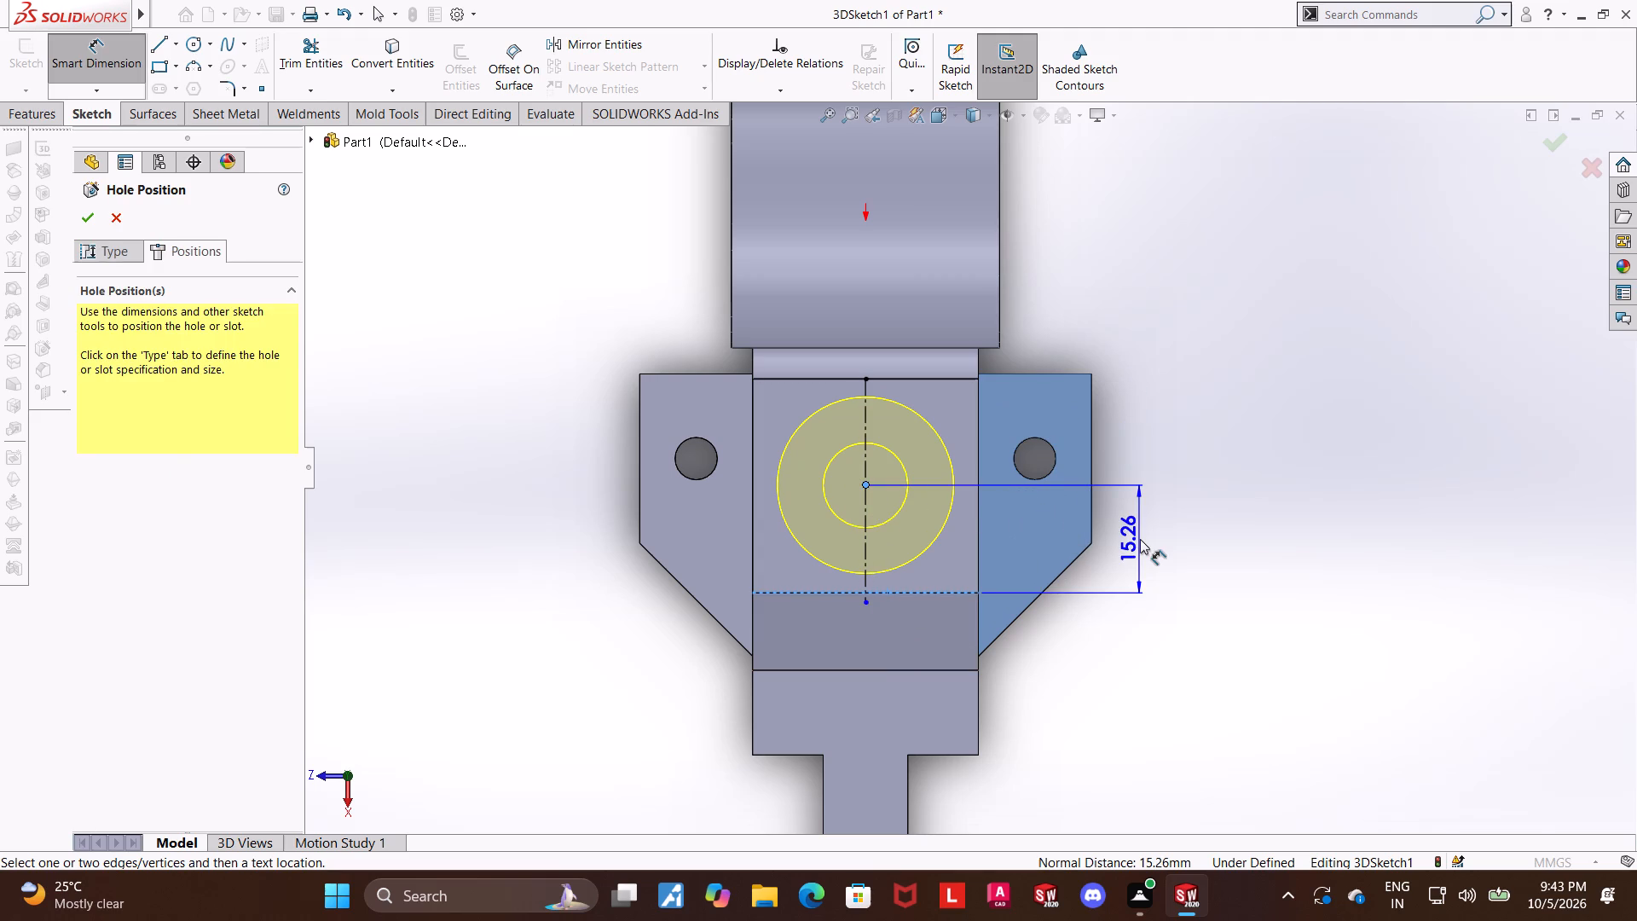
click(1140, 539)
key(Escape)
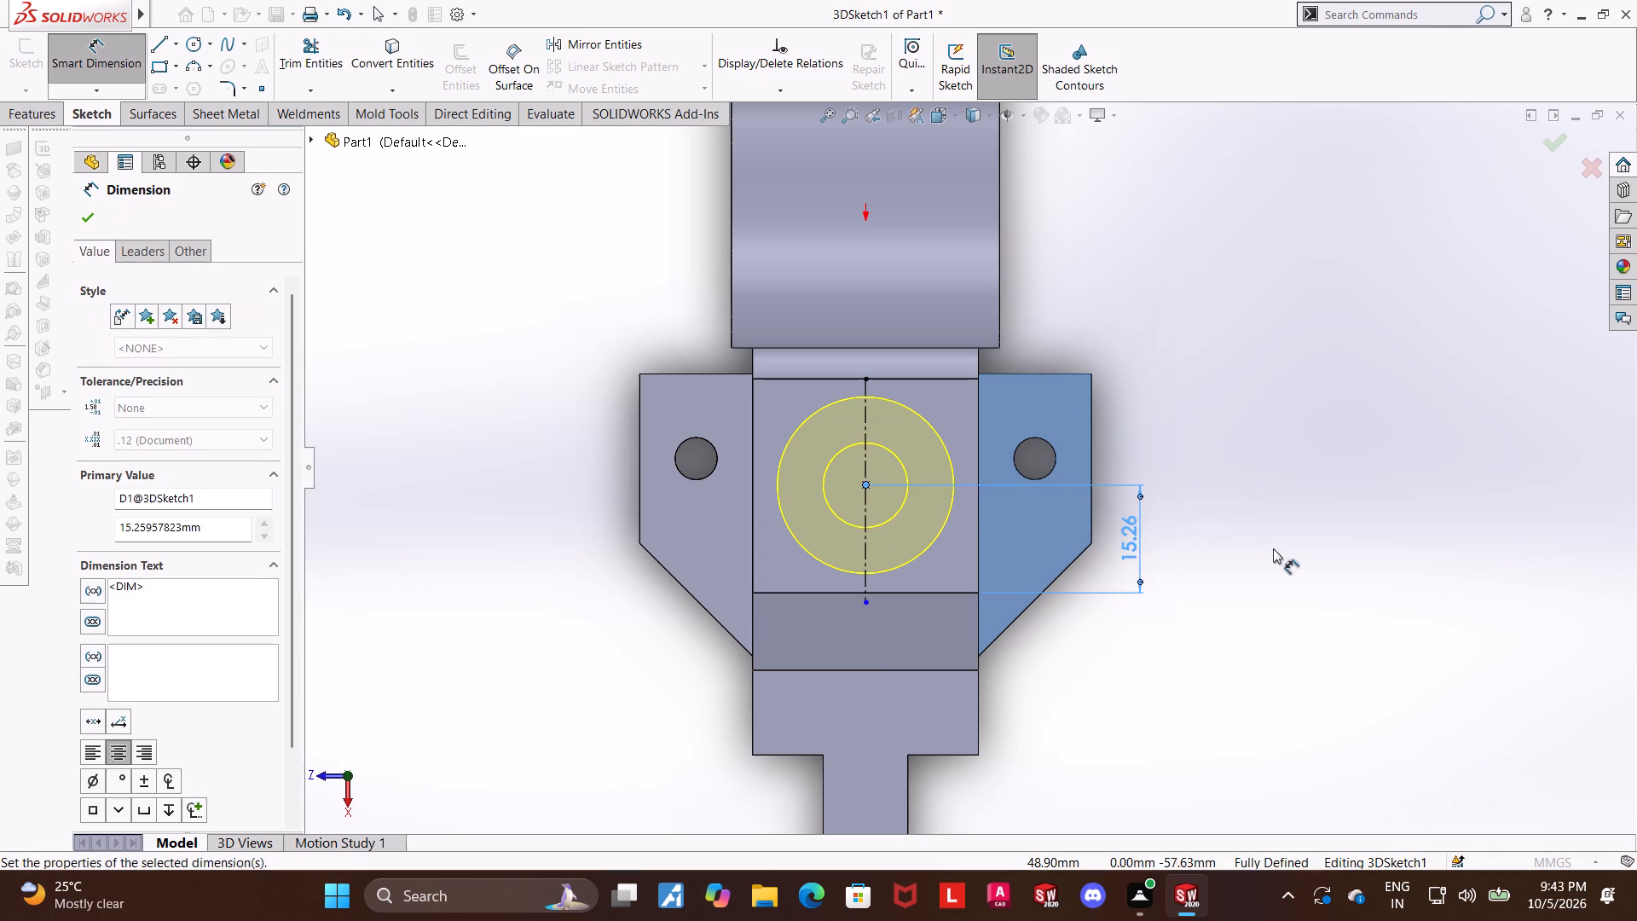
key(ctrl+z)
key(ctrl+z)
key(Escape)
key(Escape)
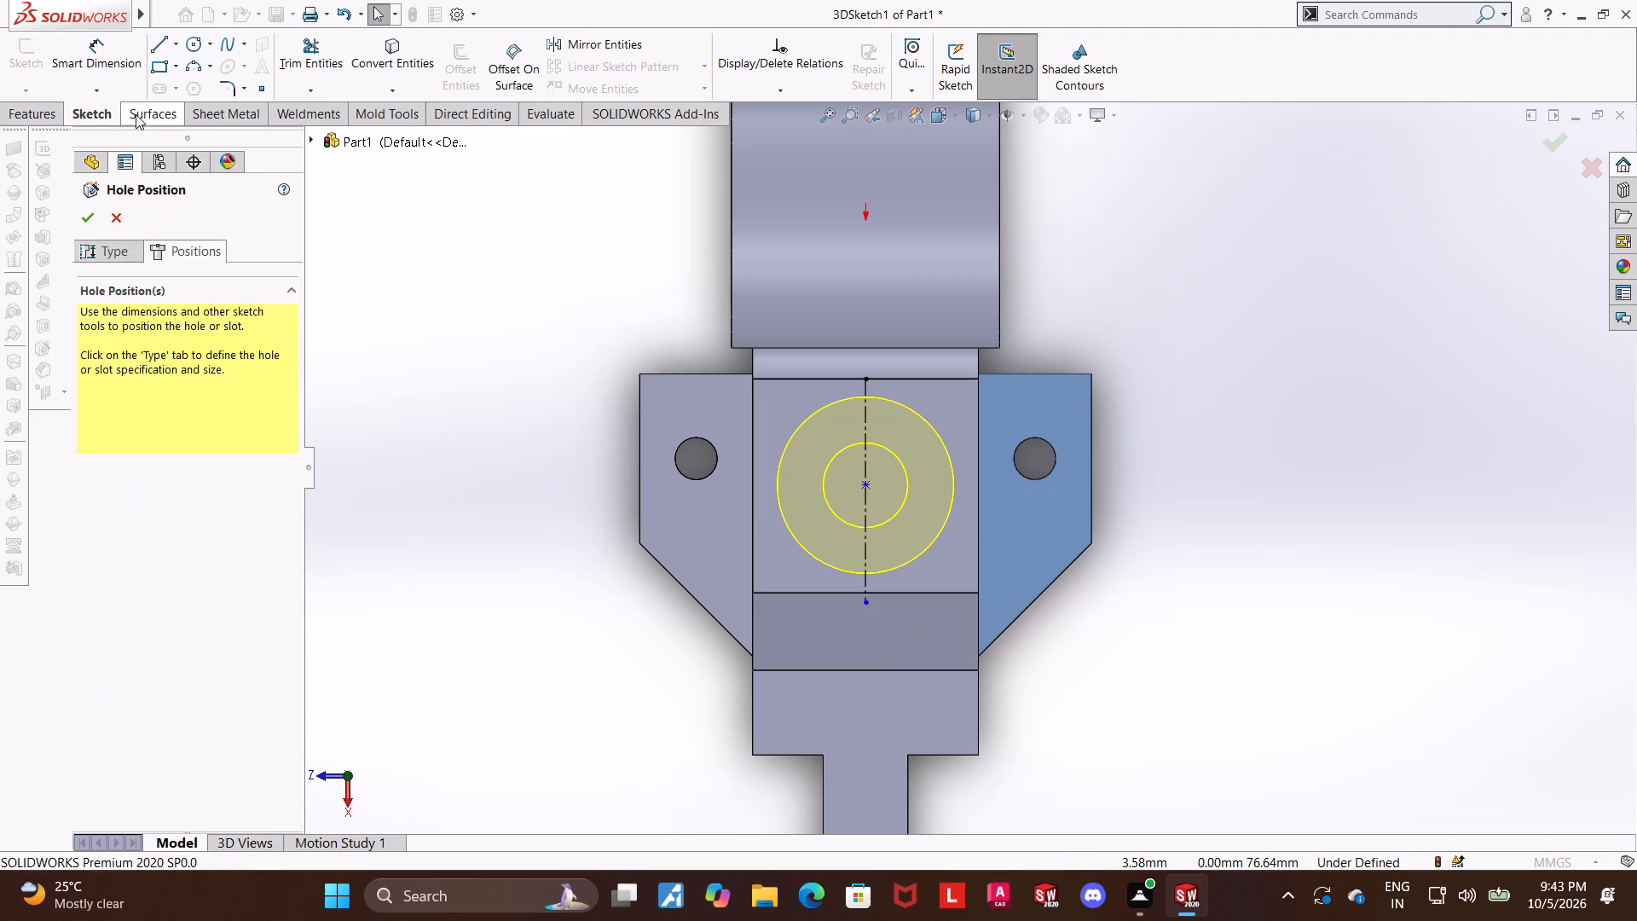
Sketch a crosswise centreline about 32 mm long between the midpoints of the central face's two lug-side edges.
click(169, 48)
key(Escape)
click(177, 49)
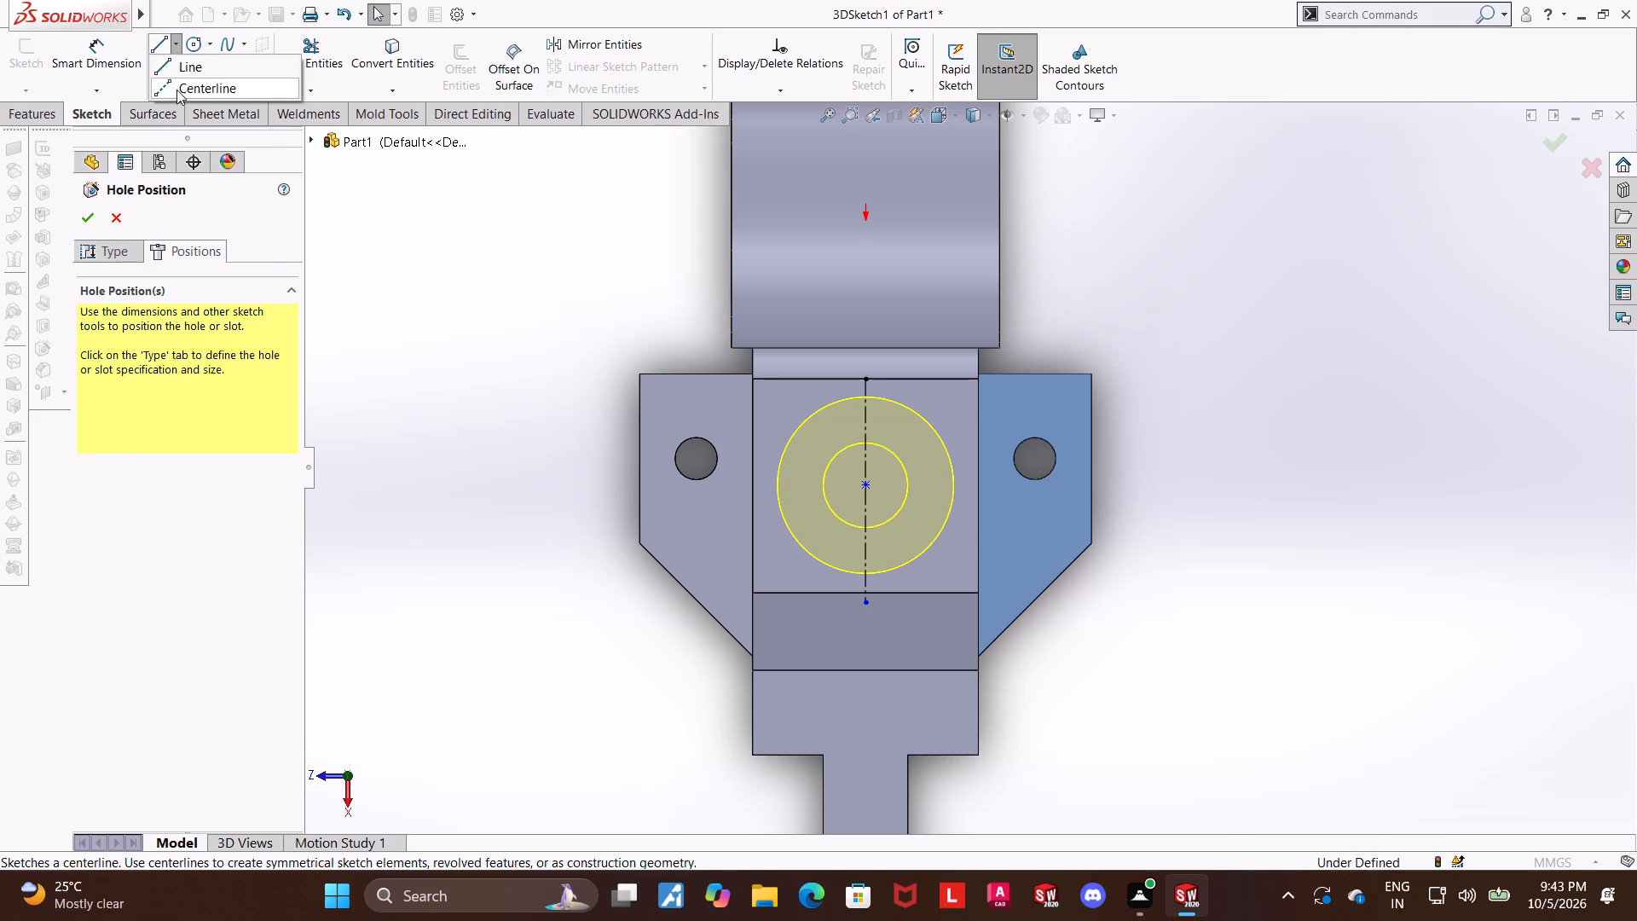
click(176, 91)
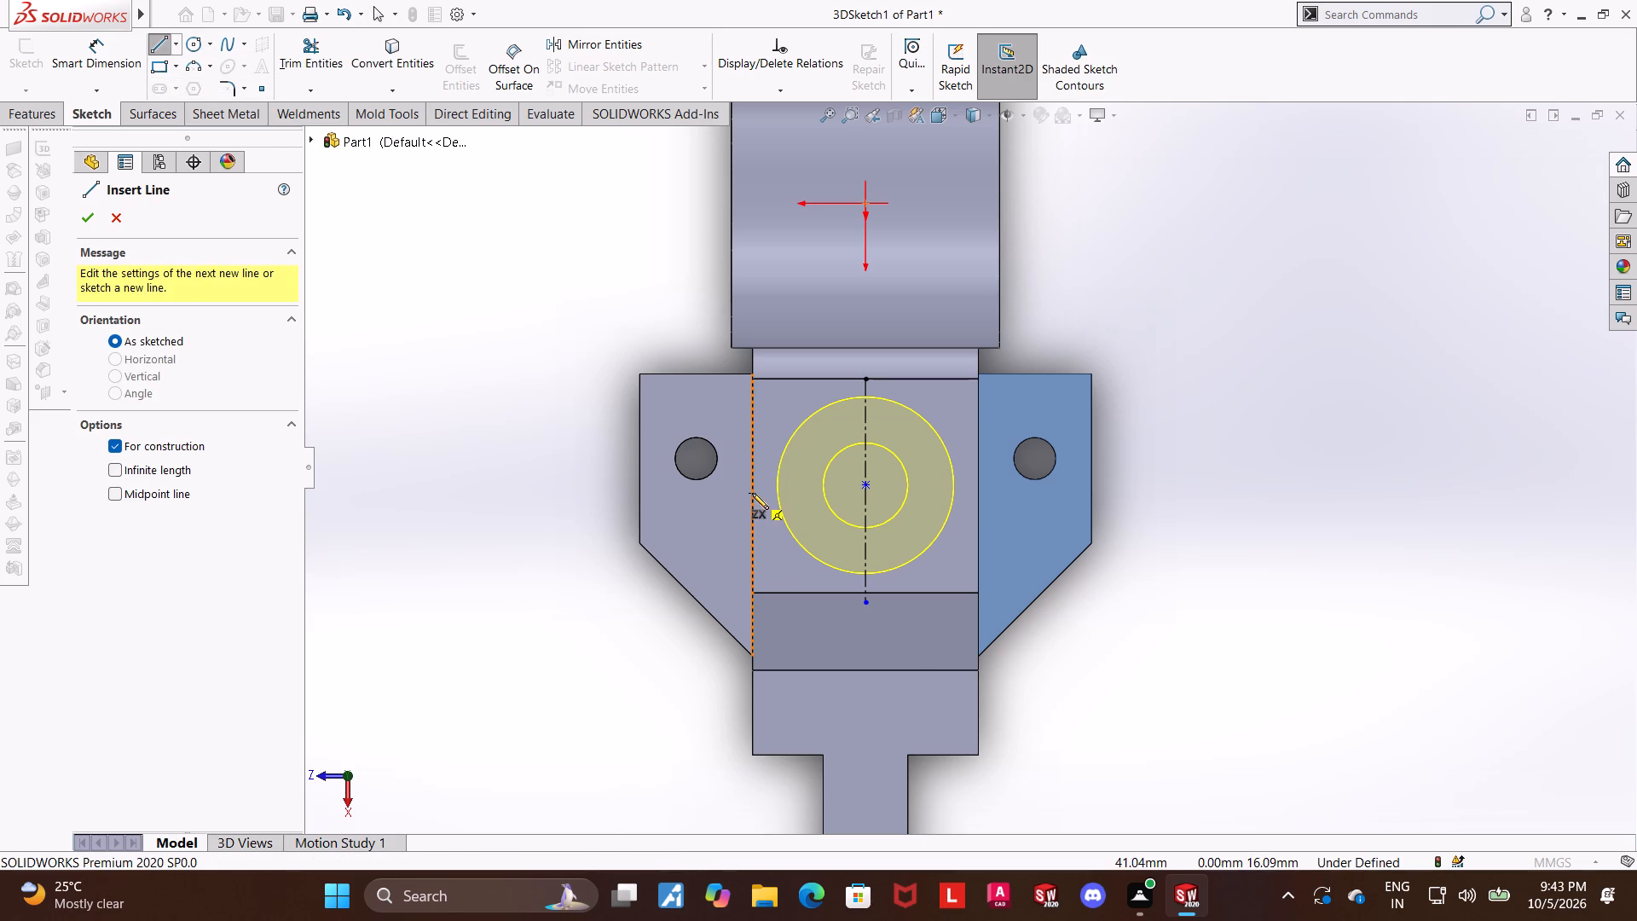
click(752, 484)
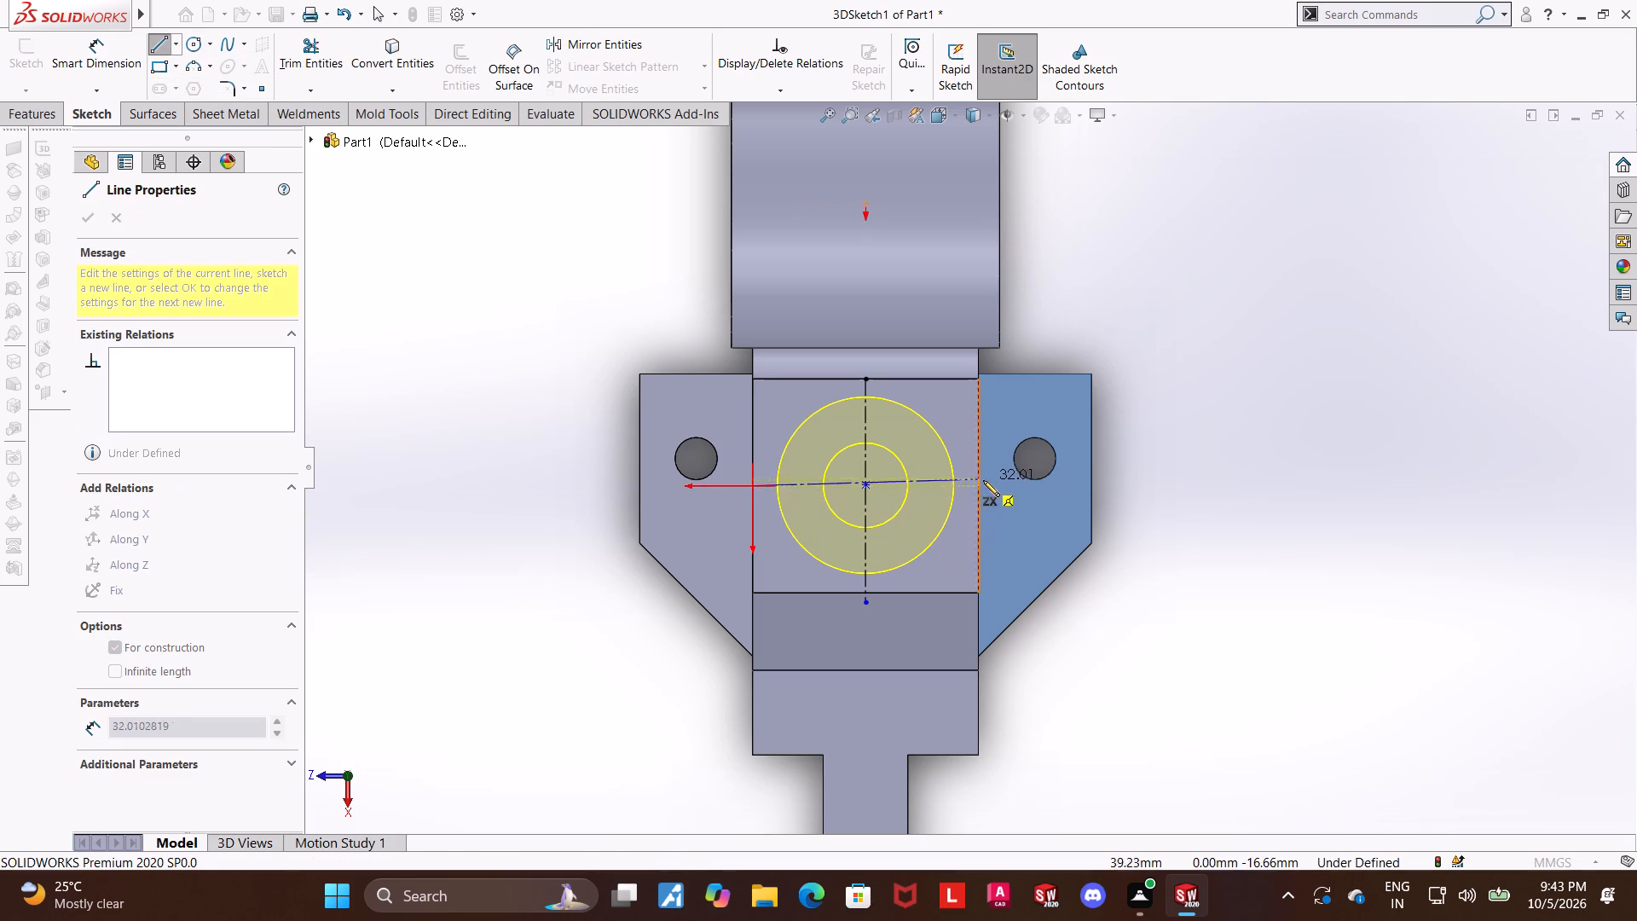
click(983, 487)
key(Escape)
key(Escape)
key(Escape)
Constrain the hole centre point onto the crosswise centreline, where it crosses the lengthwise centreline.
scroll(845, 501, down, 5)
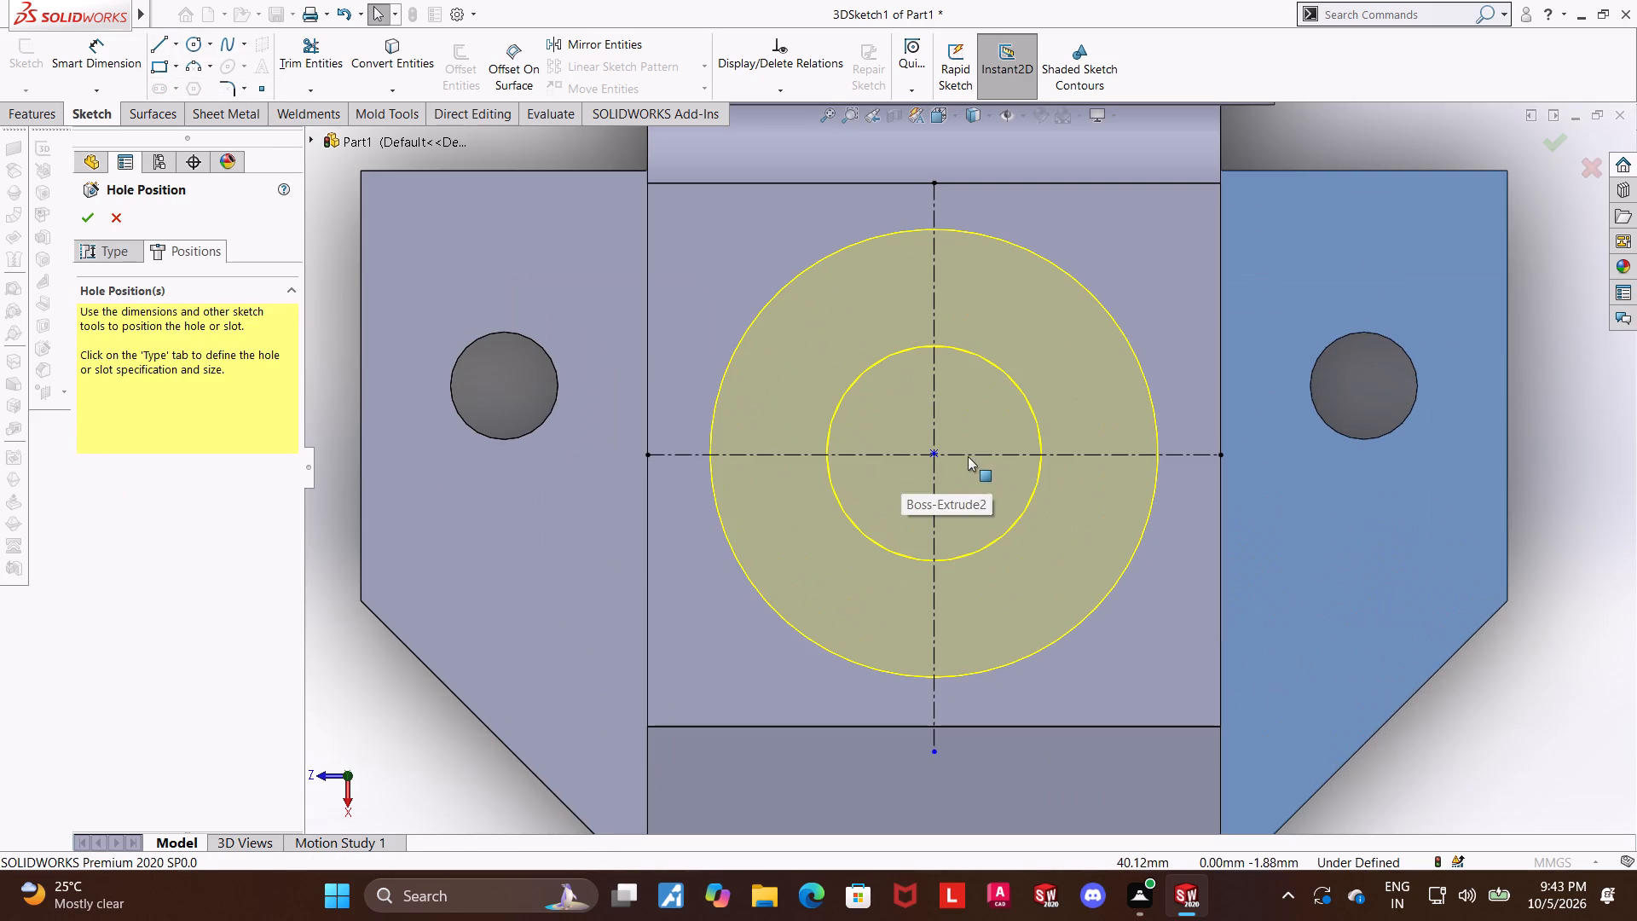
click(969, 455)
ctrl+click(937, 451)
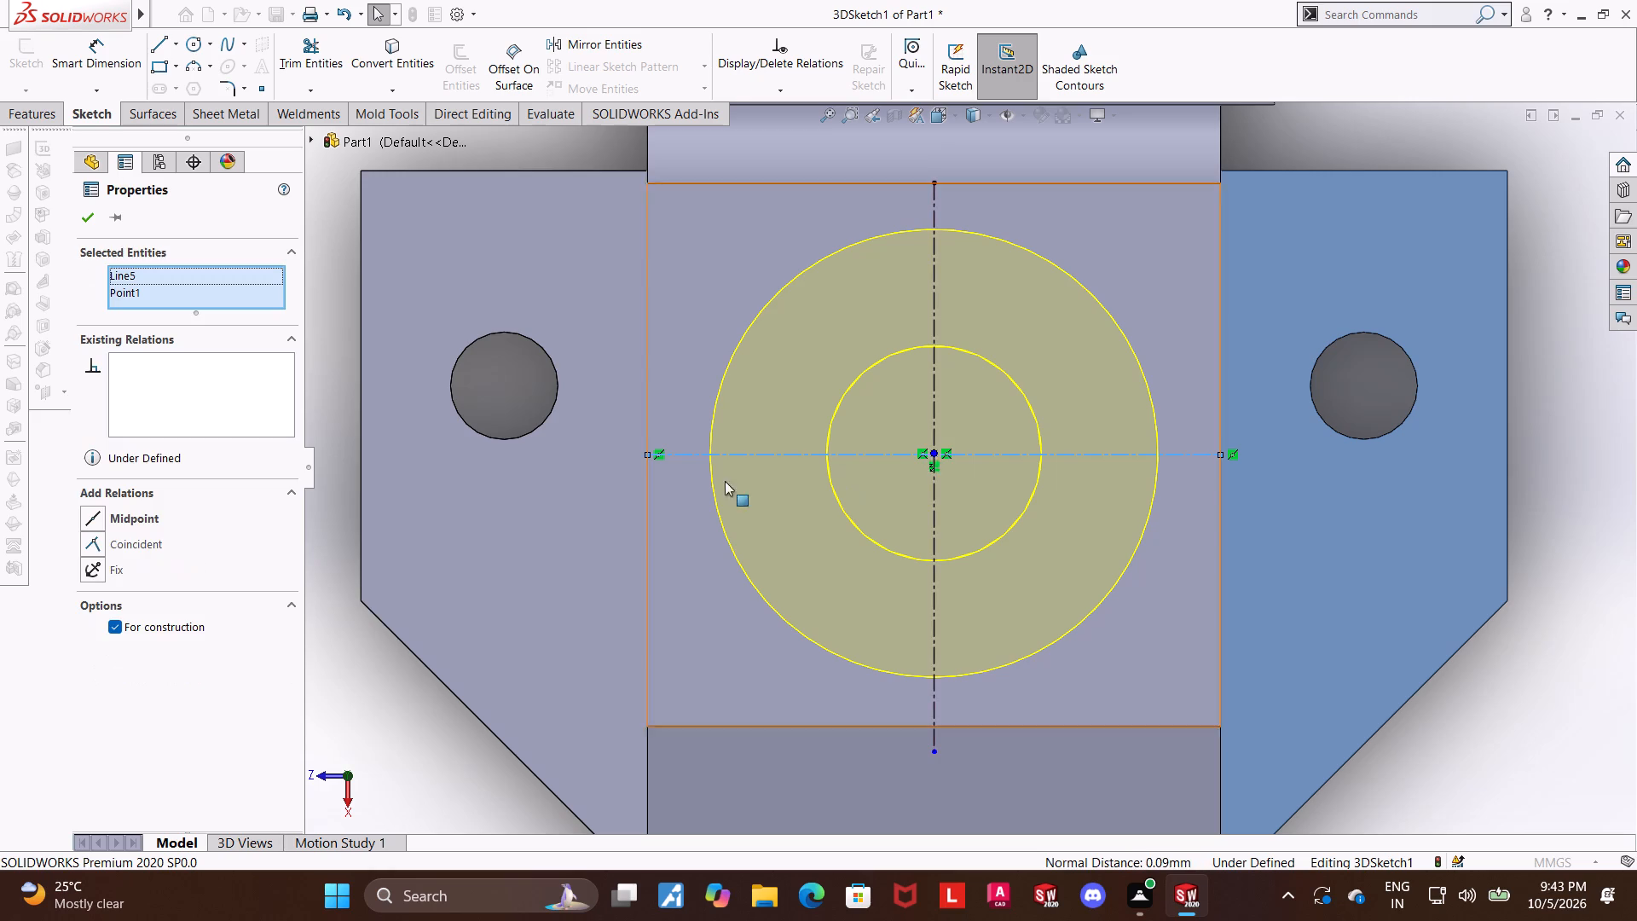
click(95, 532)
key(Escape)
key(Escape)
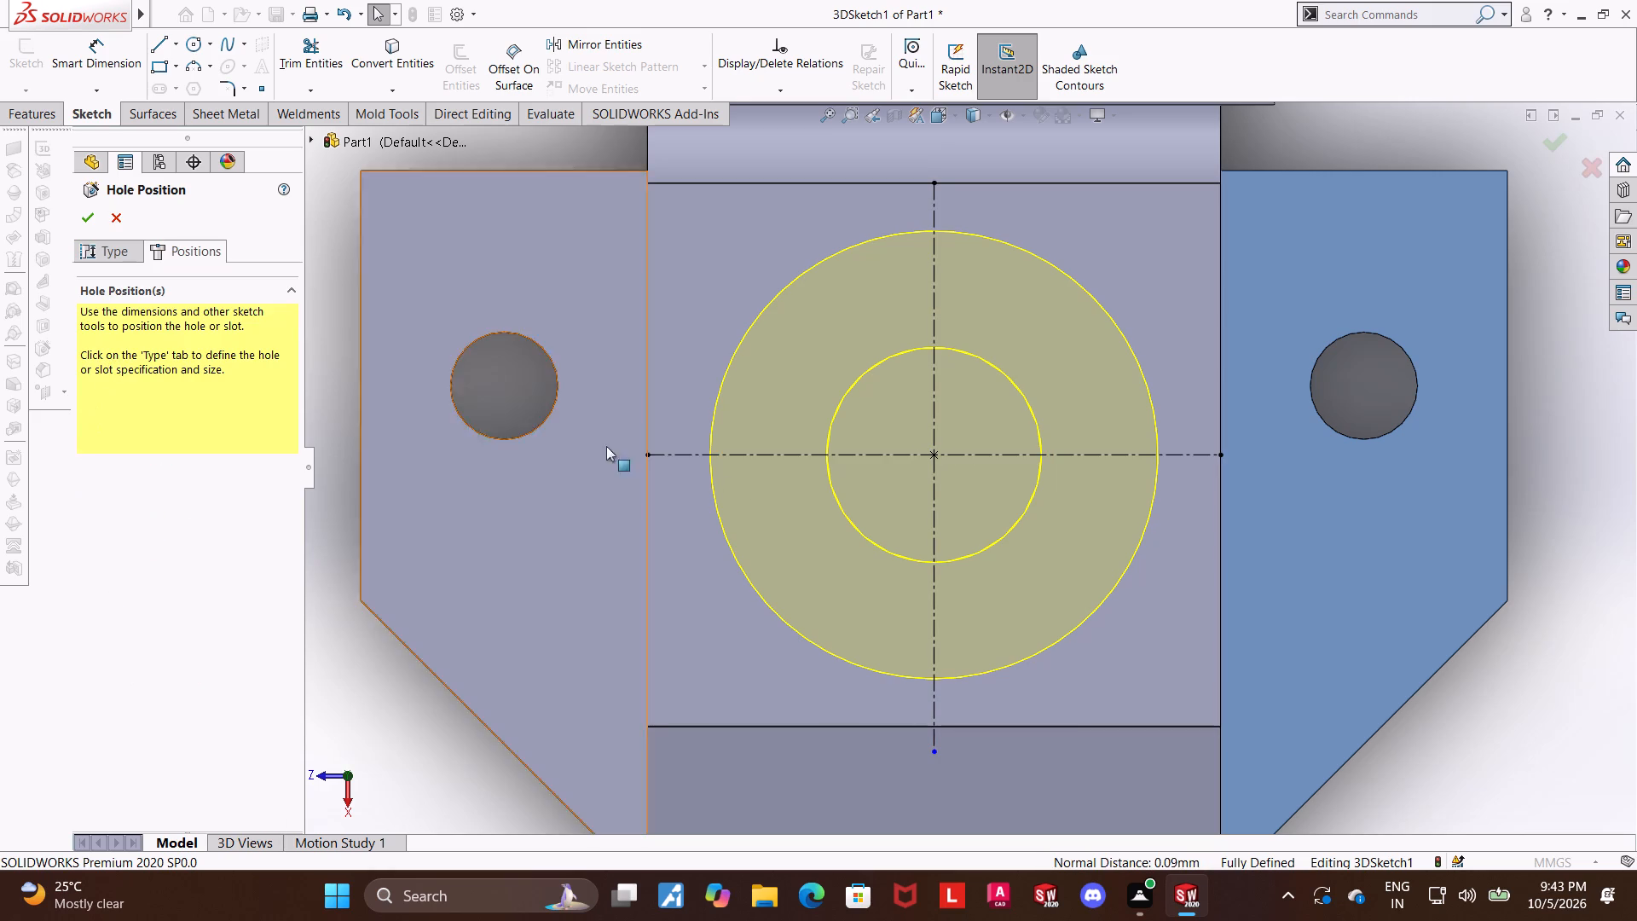
Accept the hole position to create the counterbored hole centred on the central face.
scroll(745, 455, up, 2)
scroll(1003, 473, up, 3)
middle_drag(1312, 628, 1345, 499)
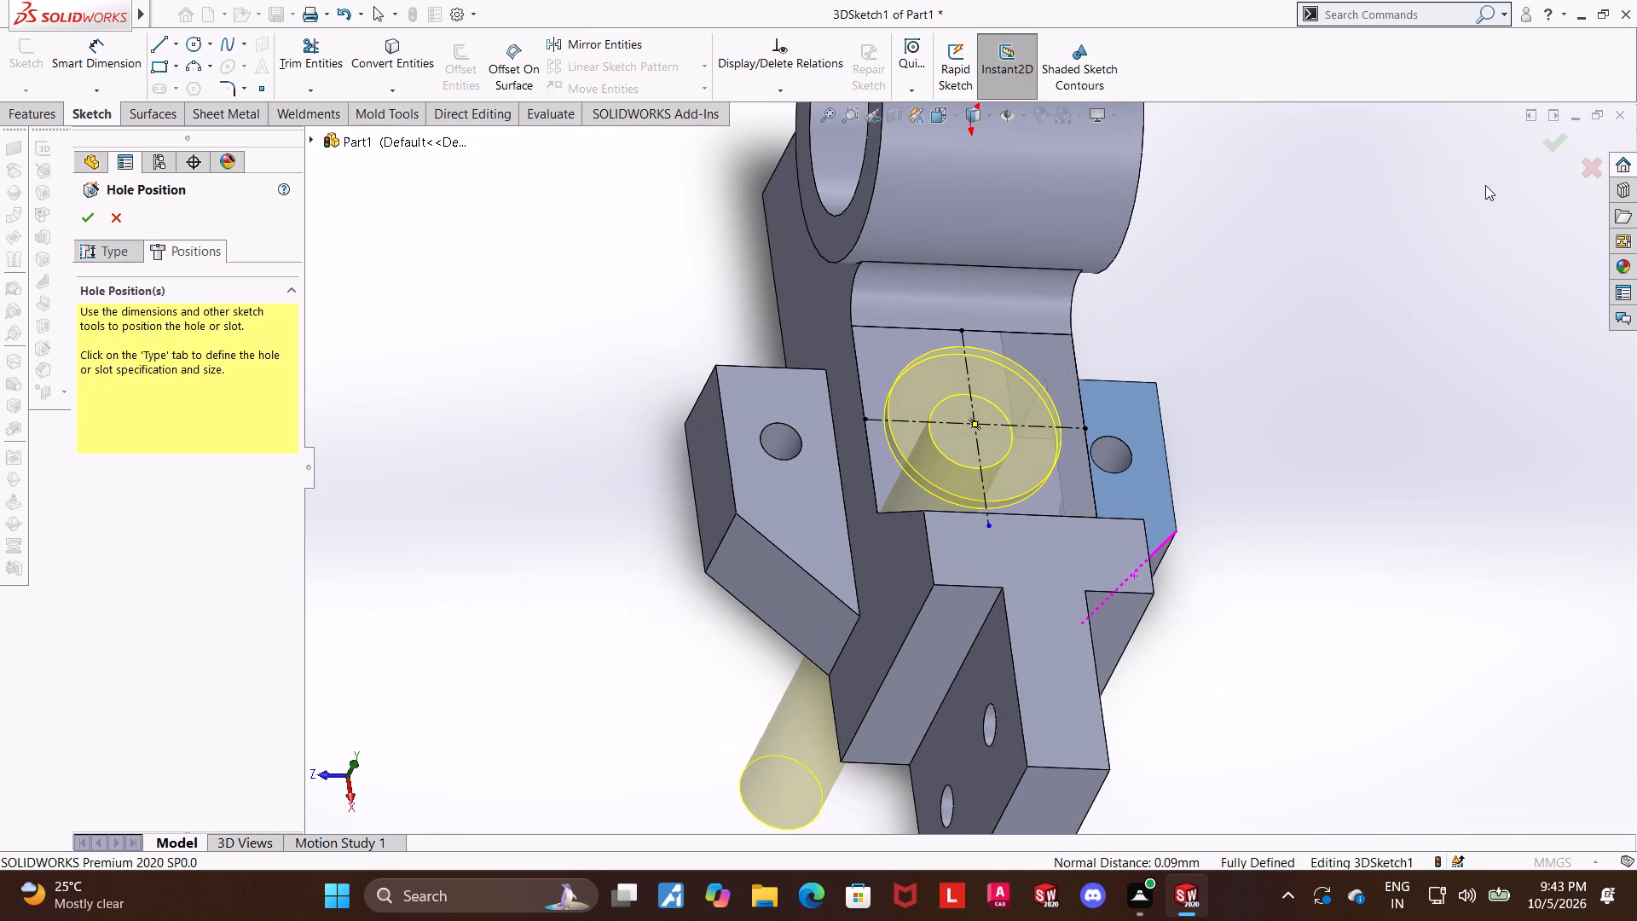
click(1556, 139)
click(1364, 359)
Examine the part with its counterbored hole from above and from several oblique angles.
middle_drag(1357, 390, 1420, 302)
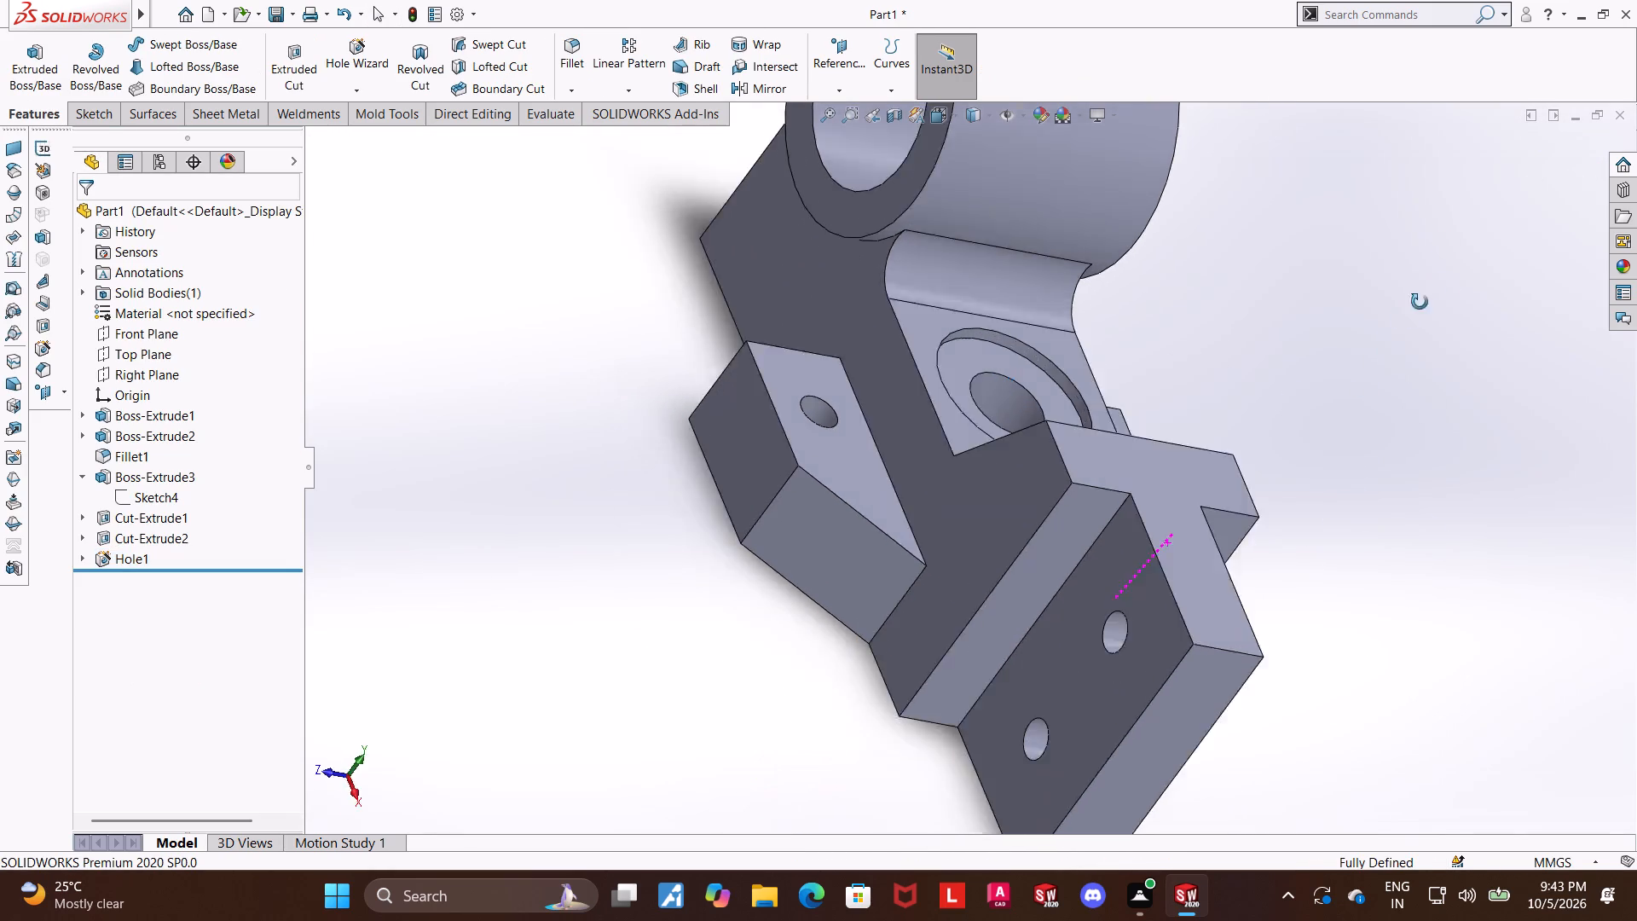
middle_drag(1420, 302, 1330, 430)
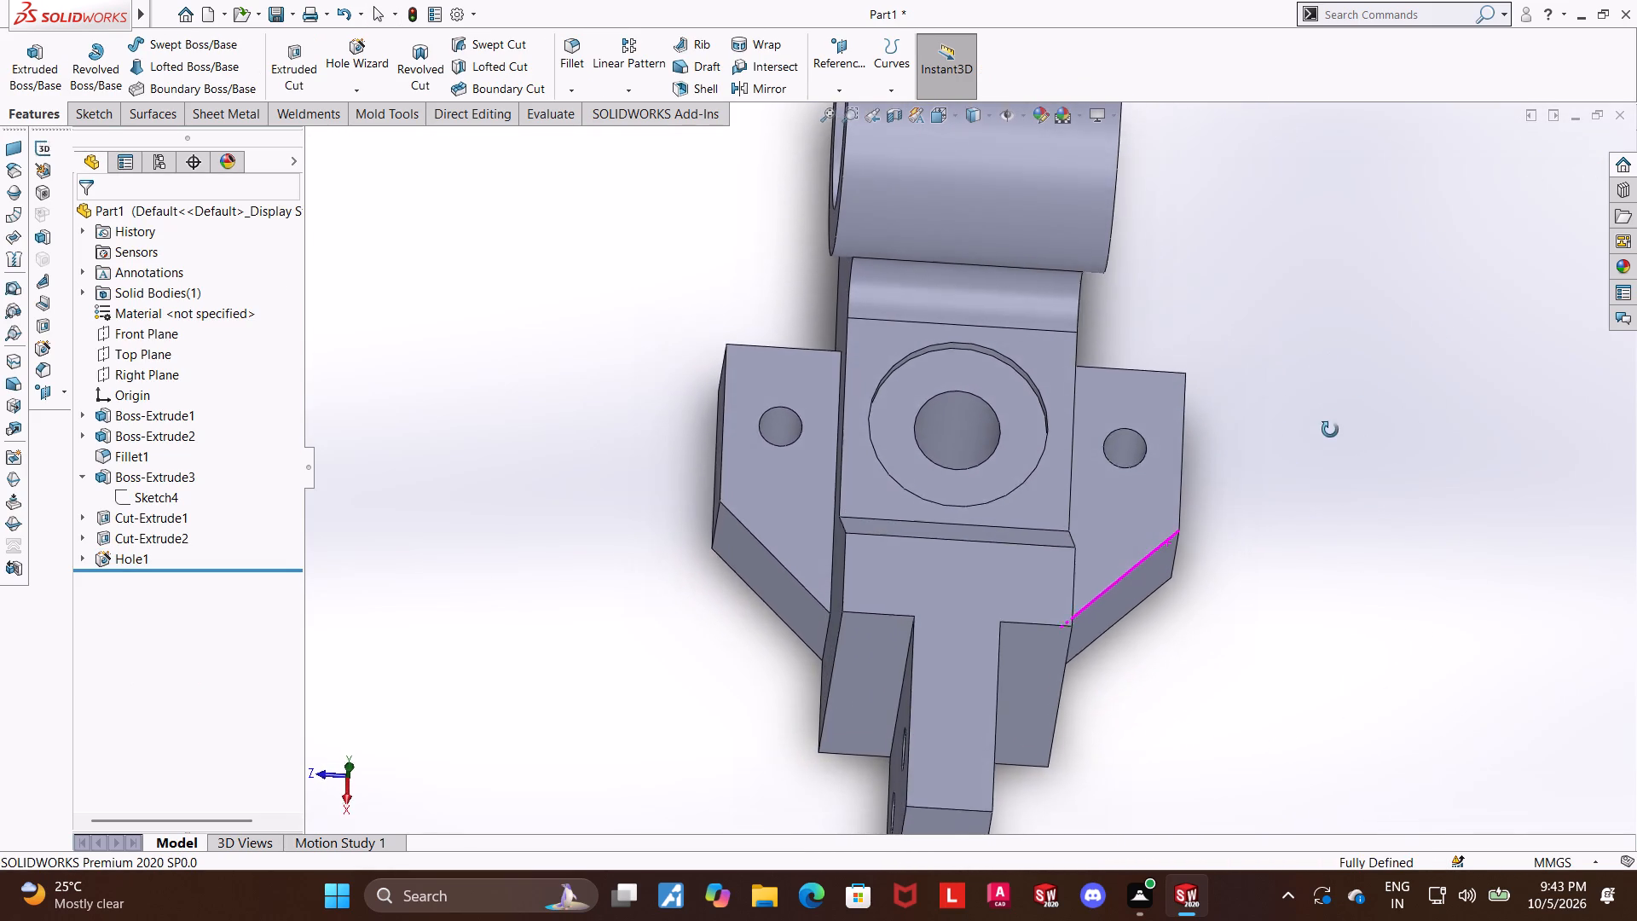
middle_drag(1330, 430, 1330, 450)
middle_drag(1328, 473, 1323, 527)
click(939, 121)
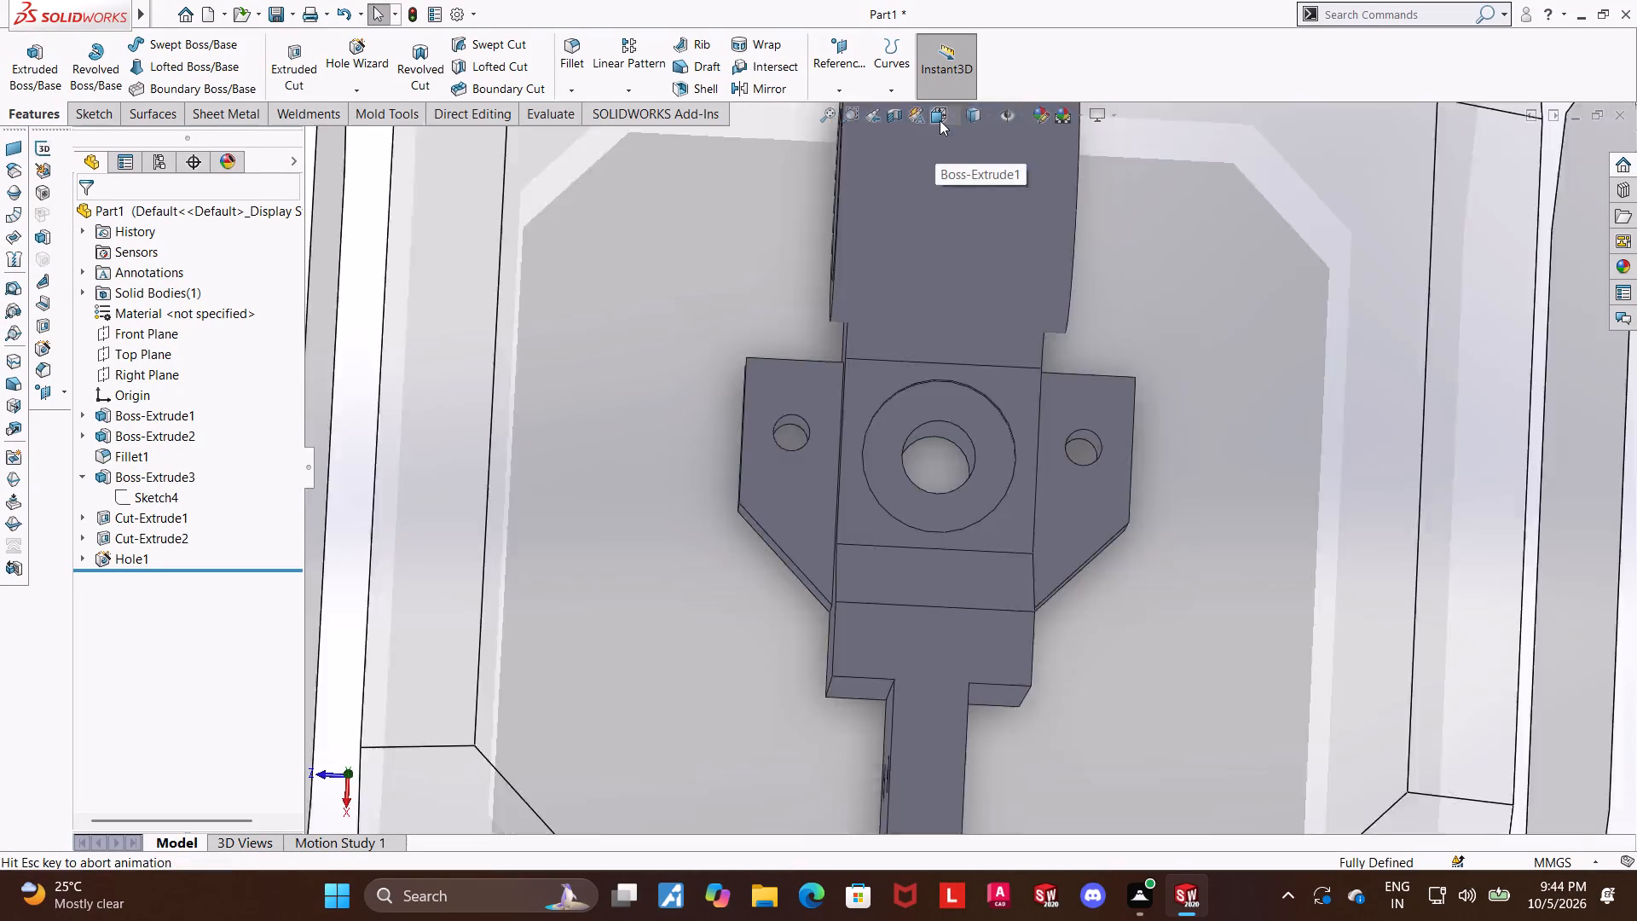
click(841, 466)
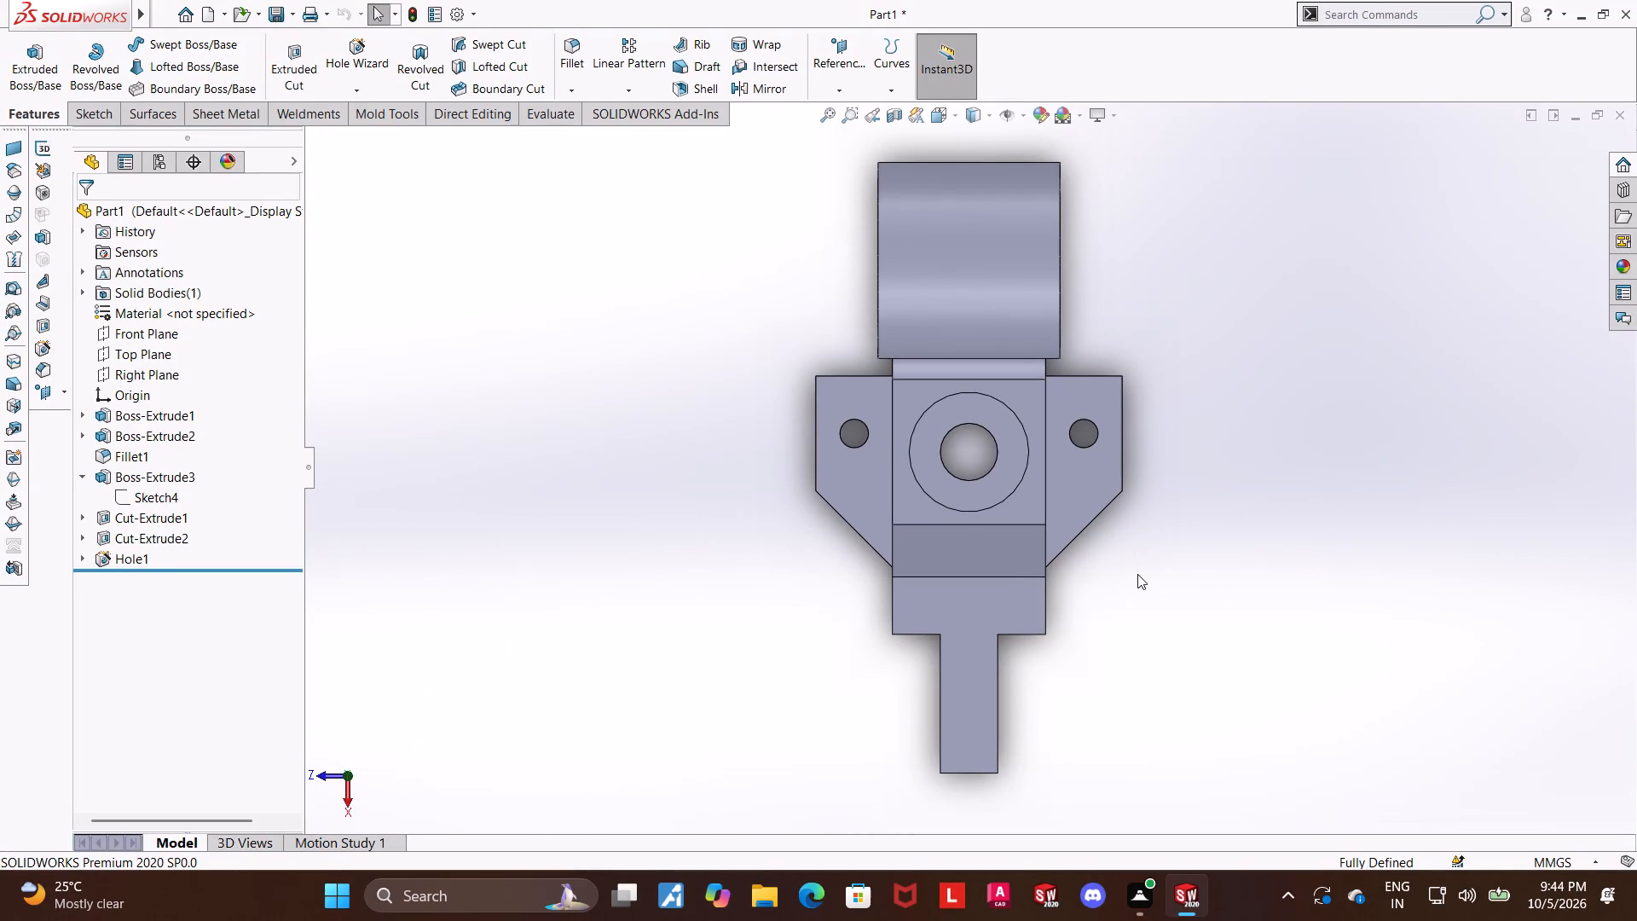
middle_drag(1090, 603, 1218, 592)
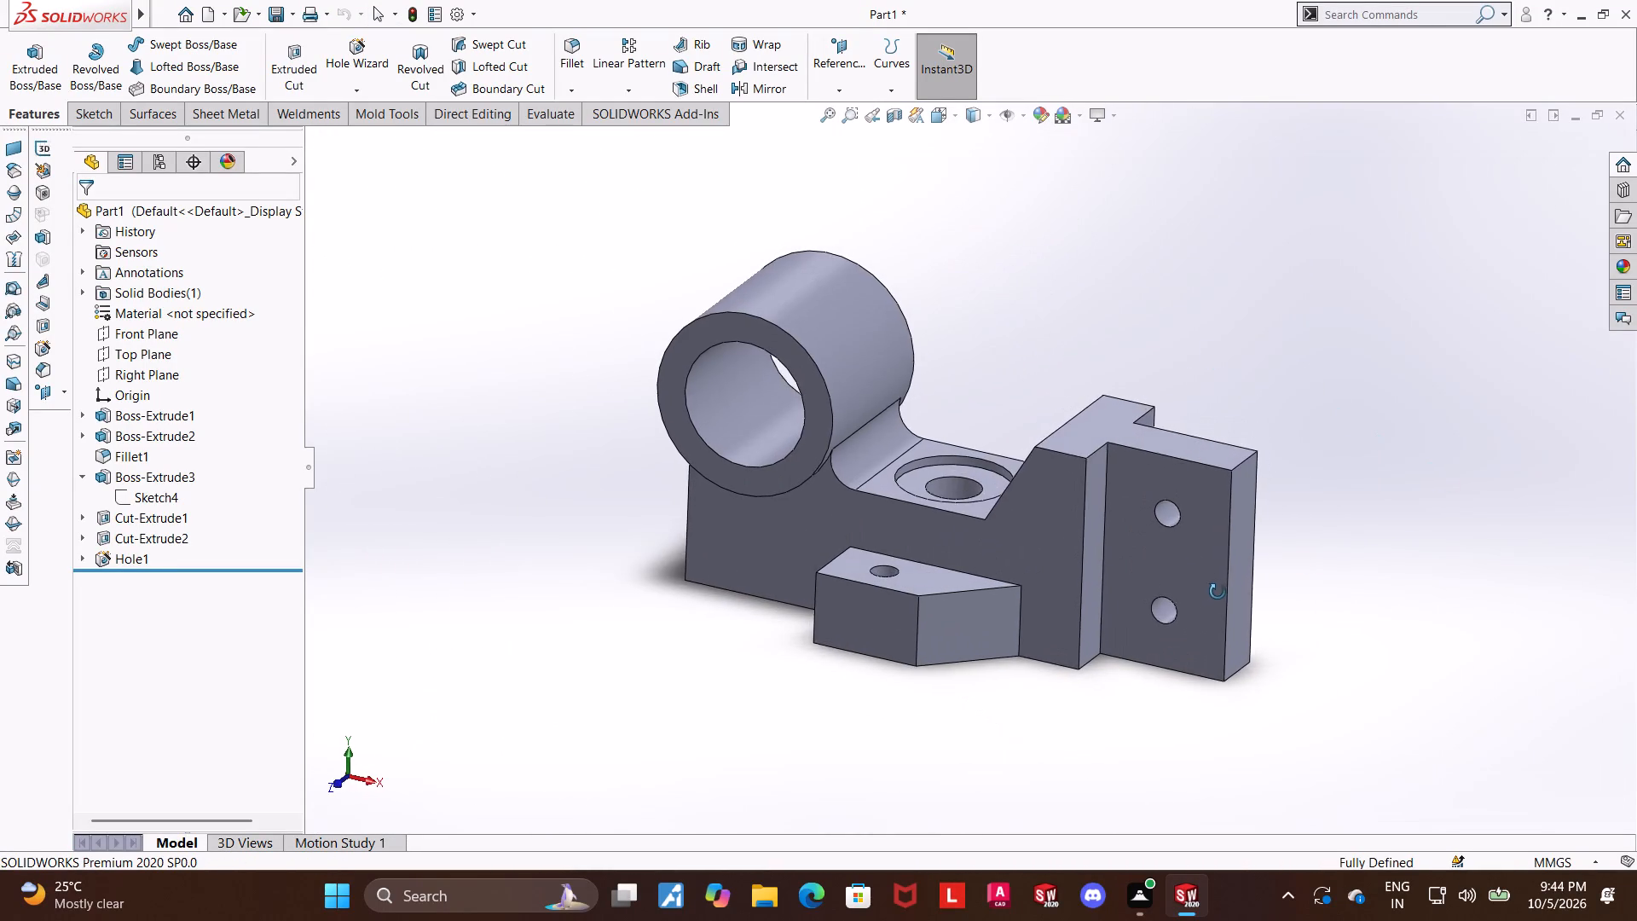
middle_drag(1218, 592, 1213, 590)
scroll(1229, 437, down, 2)
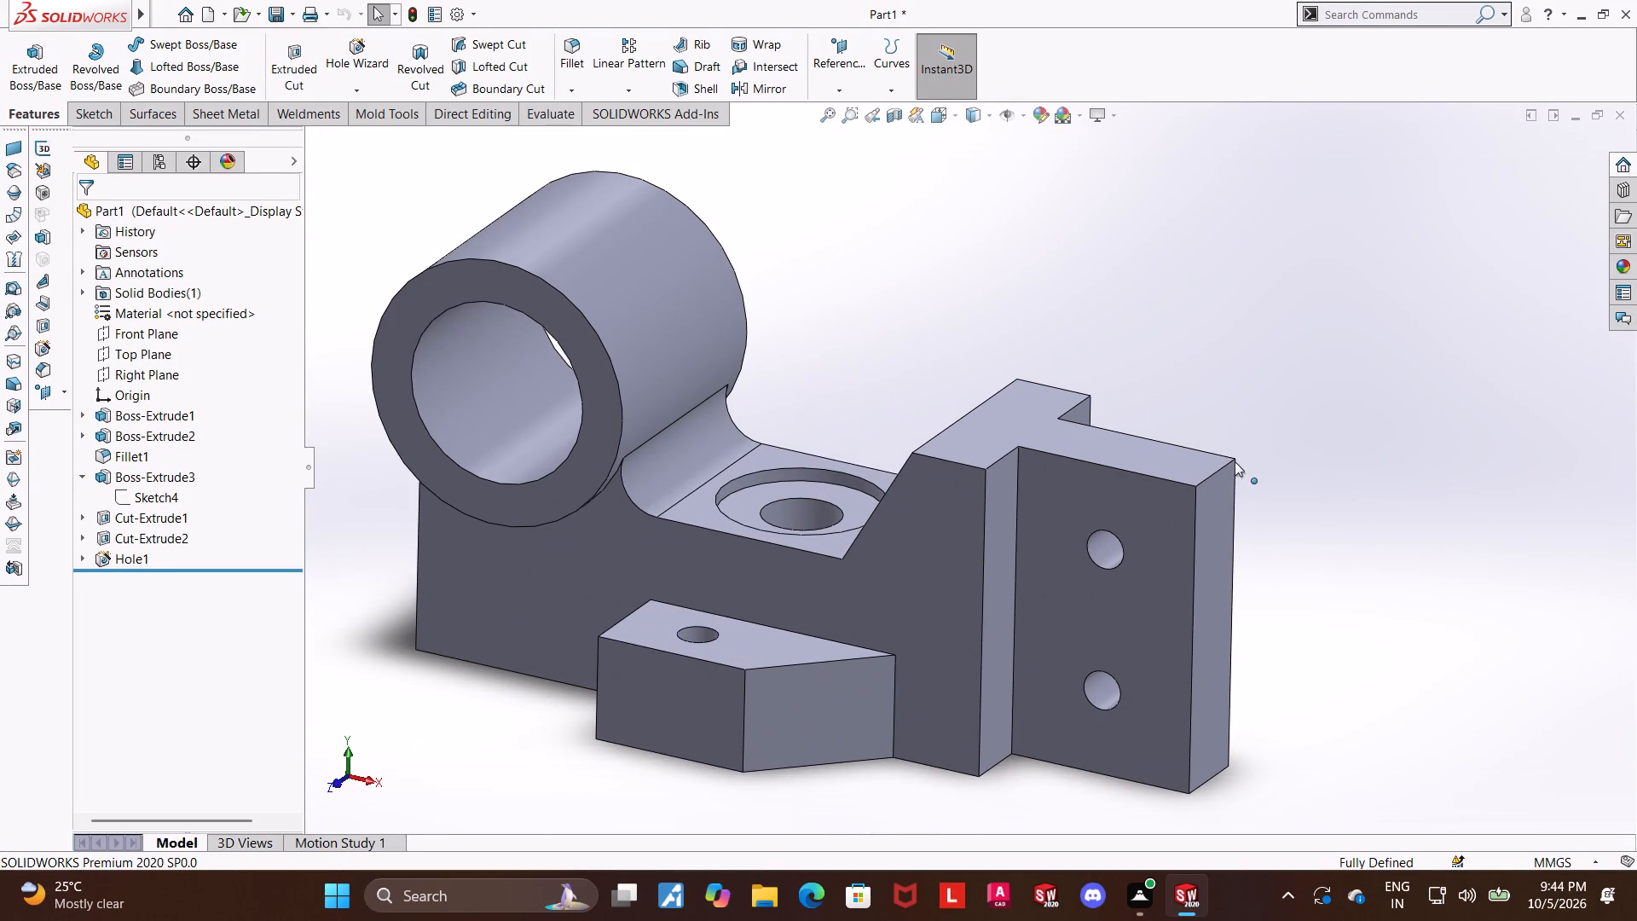
middle_drag(1235, 461, 1229, 477)
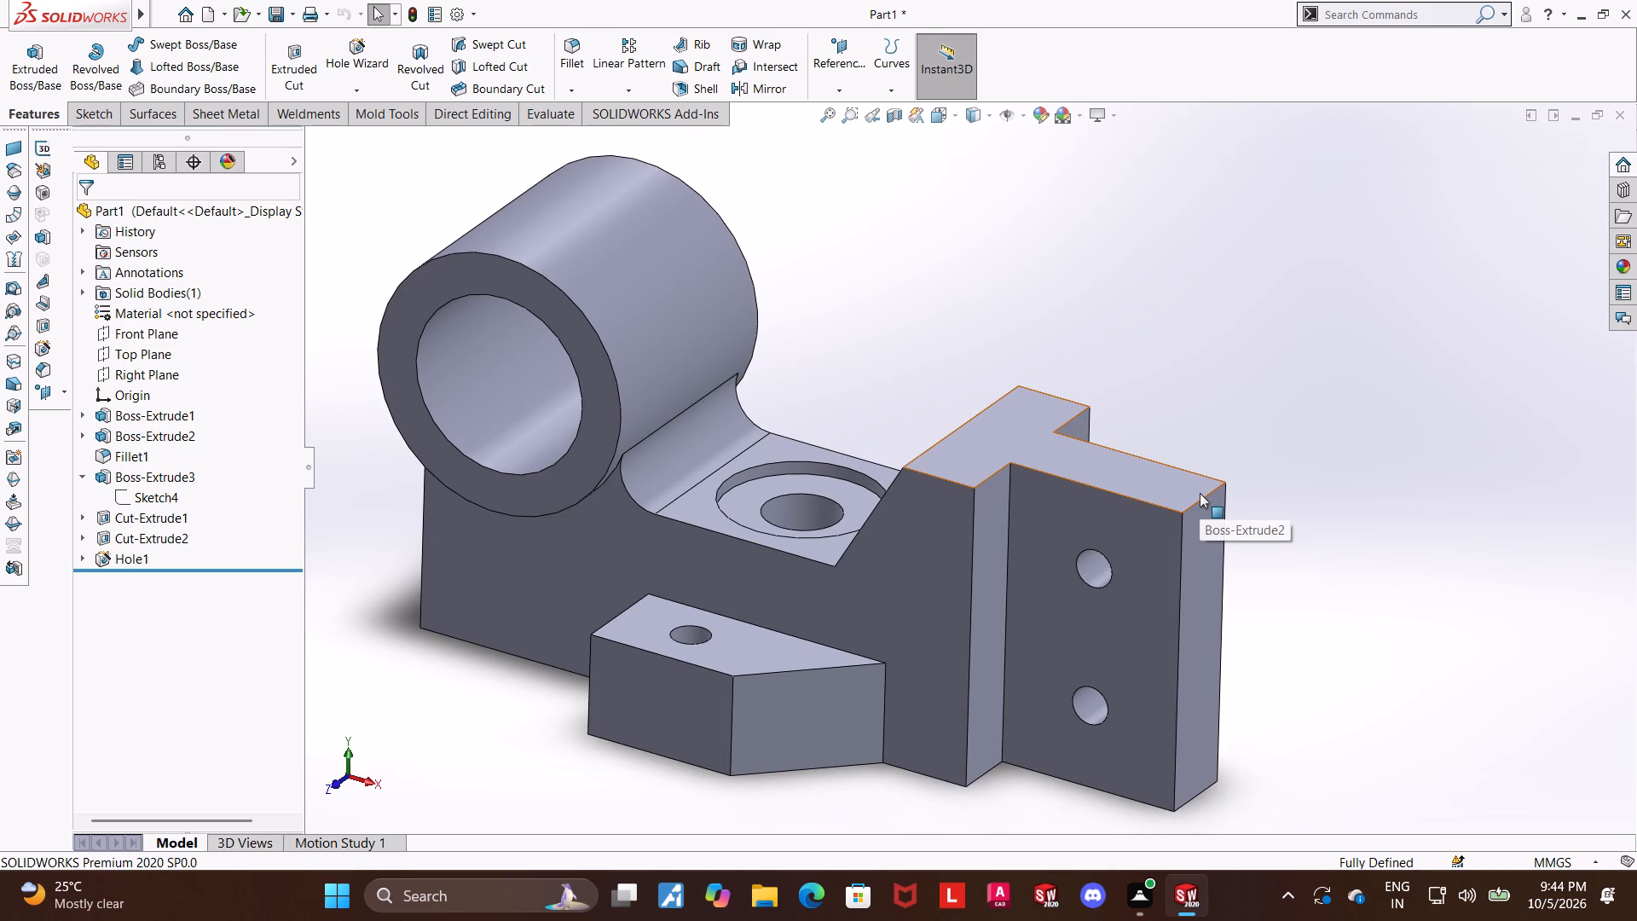
scroll(1200, 493, up, 2)
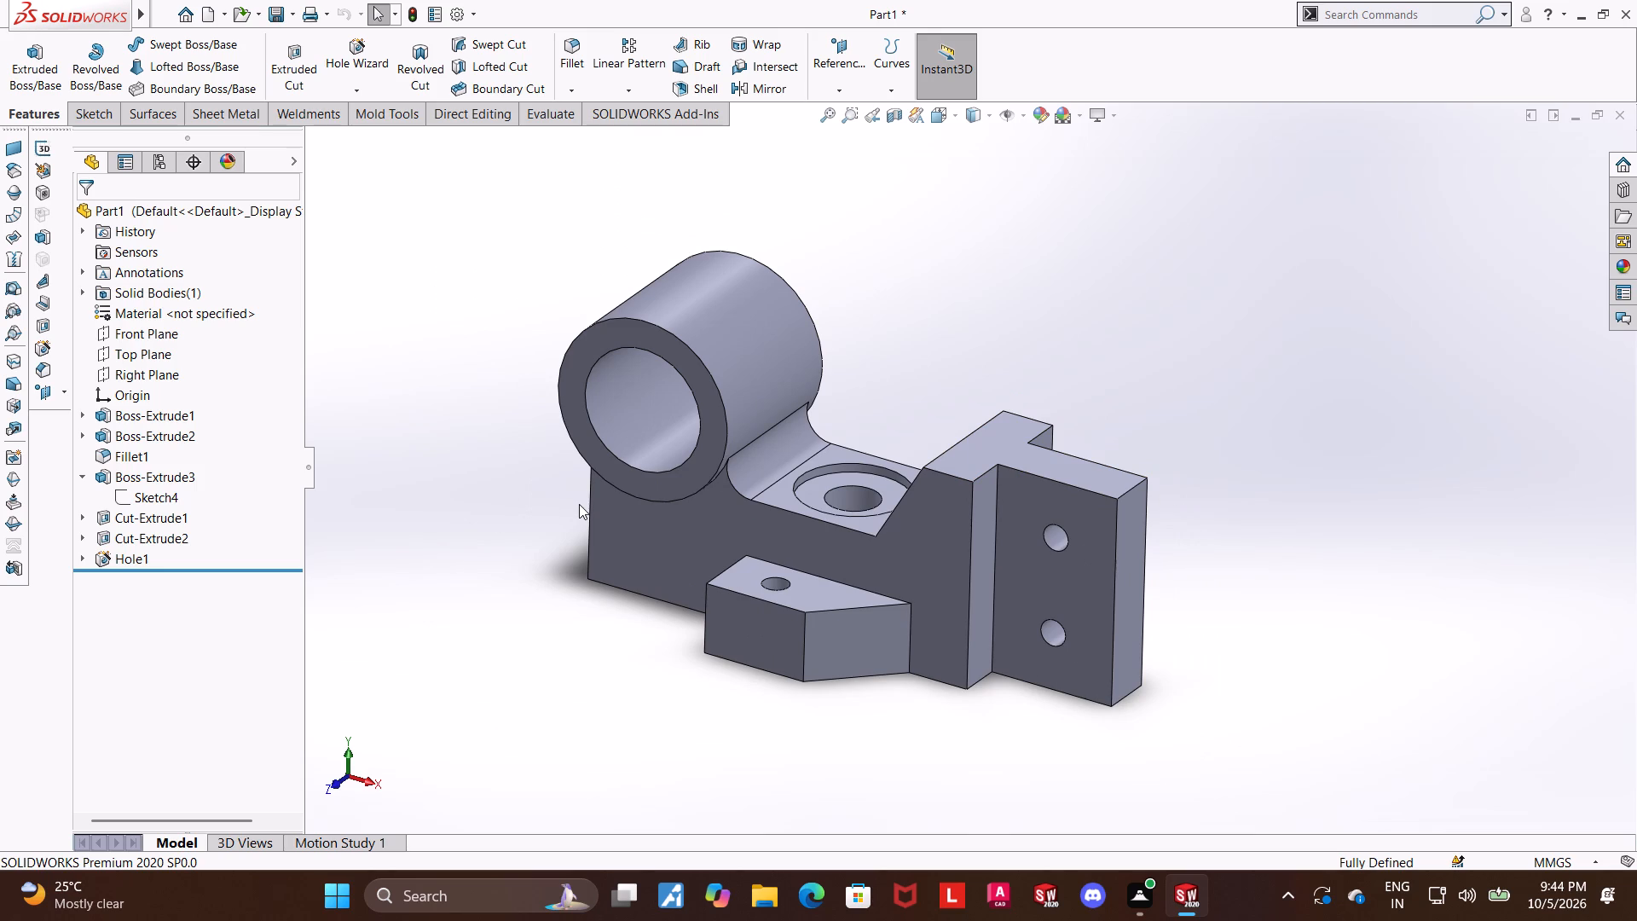
scroll(572, 332, down, 1)
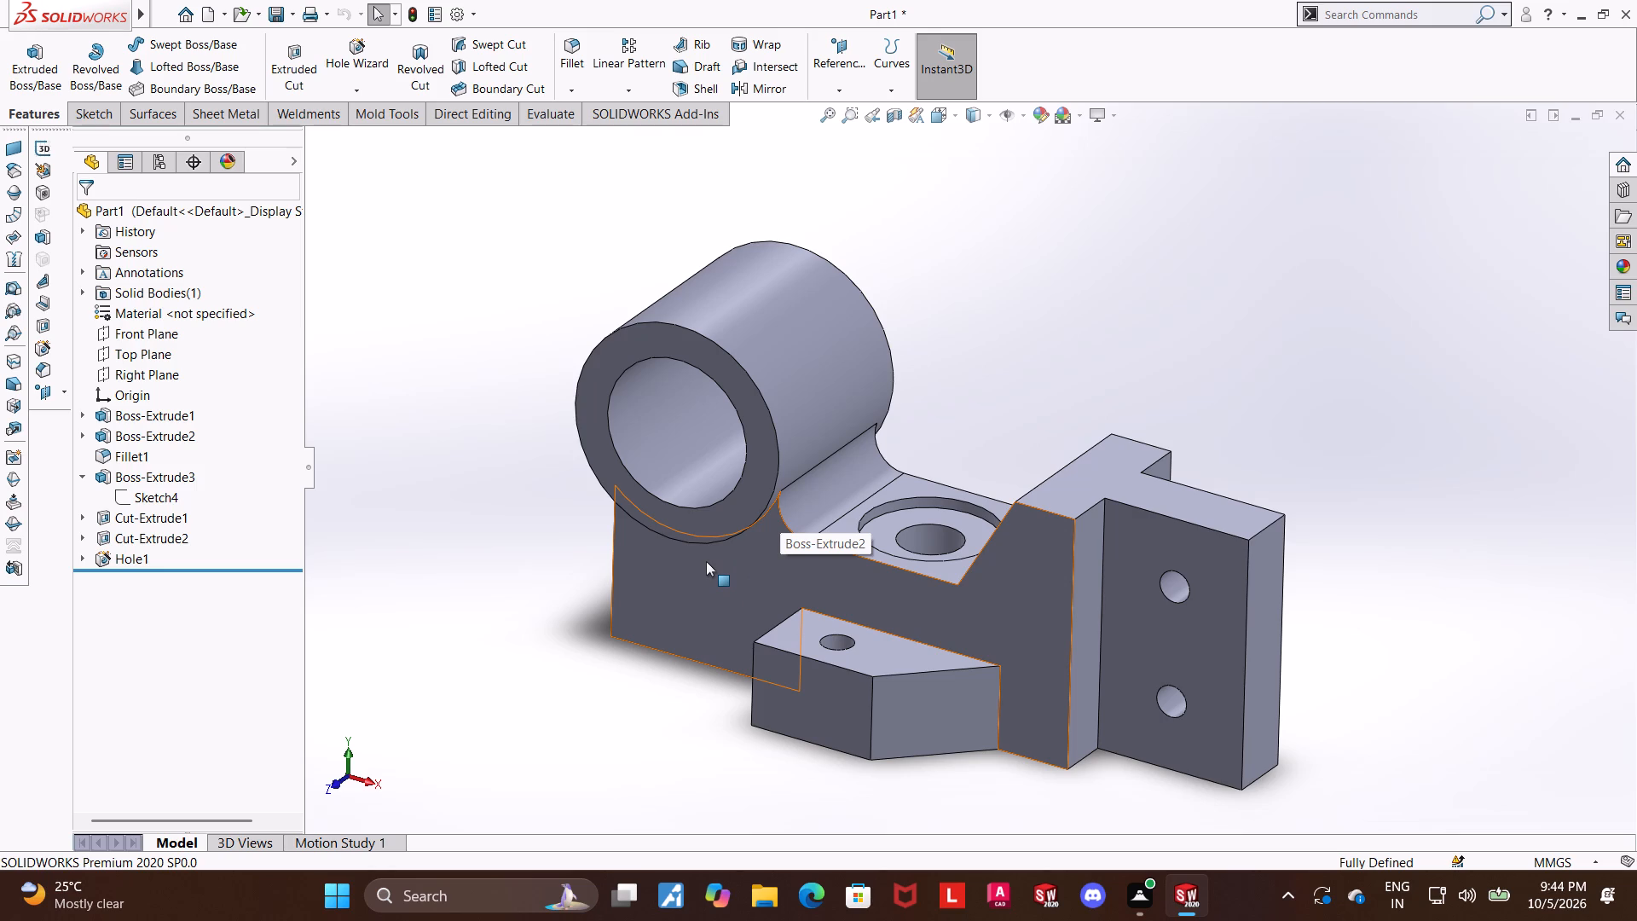
middle_drag(983, 367, 975, 379)
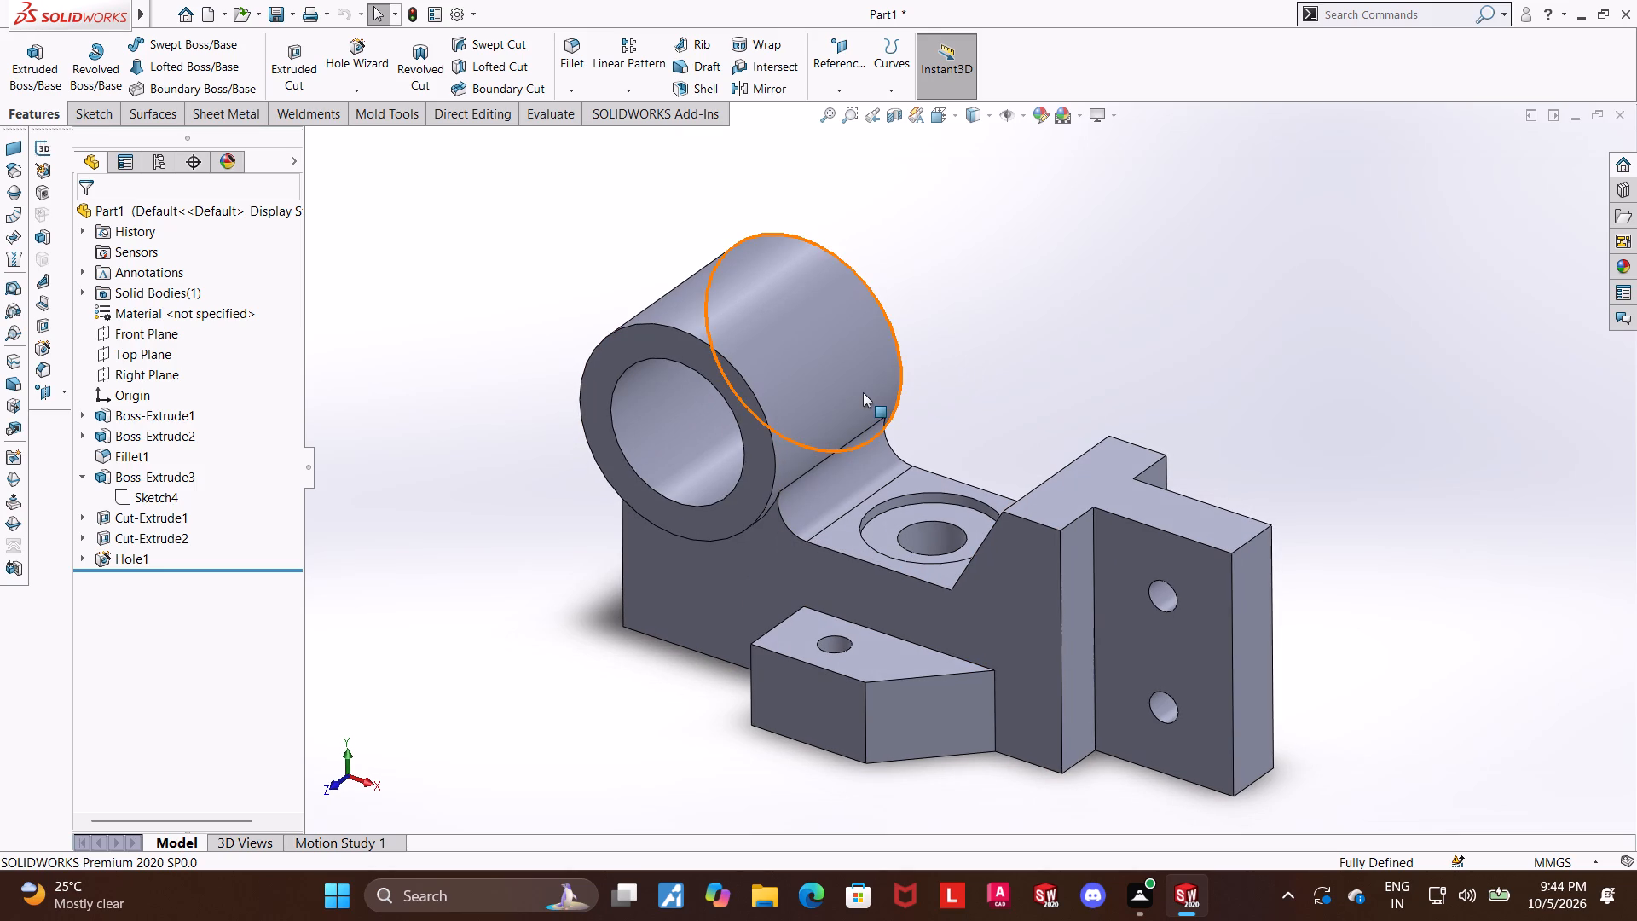
middle_drag(772, 374, 769, 322)
On the Front Plane, sketch a five-line profile from the ring's top: about 19 mm outward, 12 down, 25 outward, 9 down, sloping back to the ring.
click(113, 339)
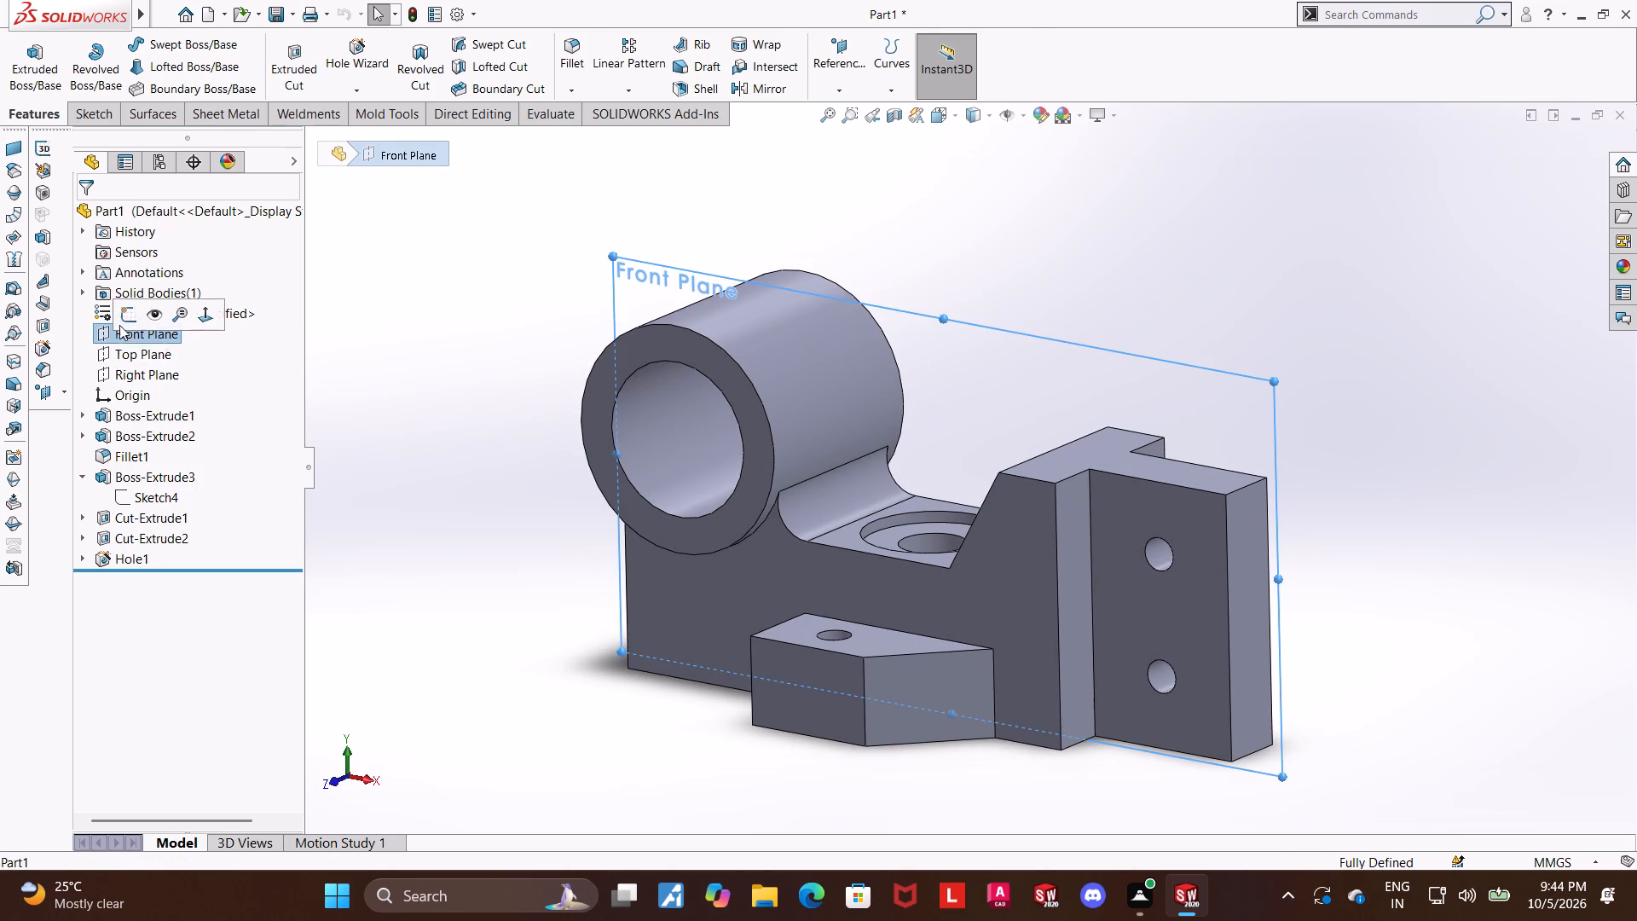
click(121, 320)
click(143, 580)
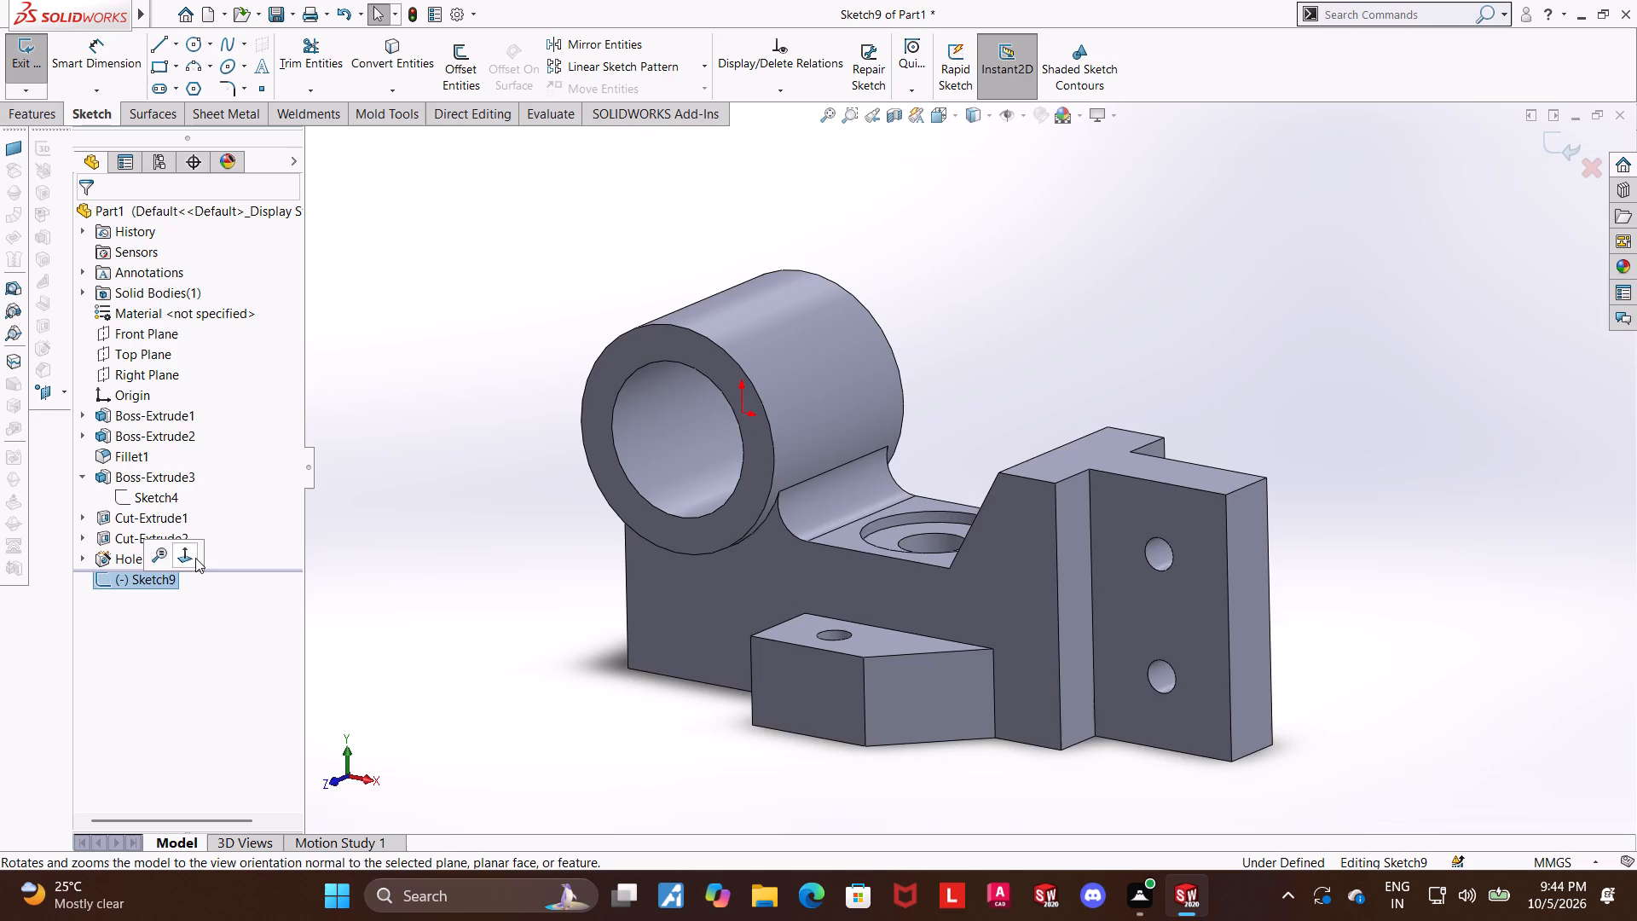
click(193, 558)
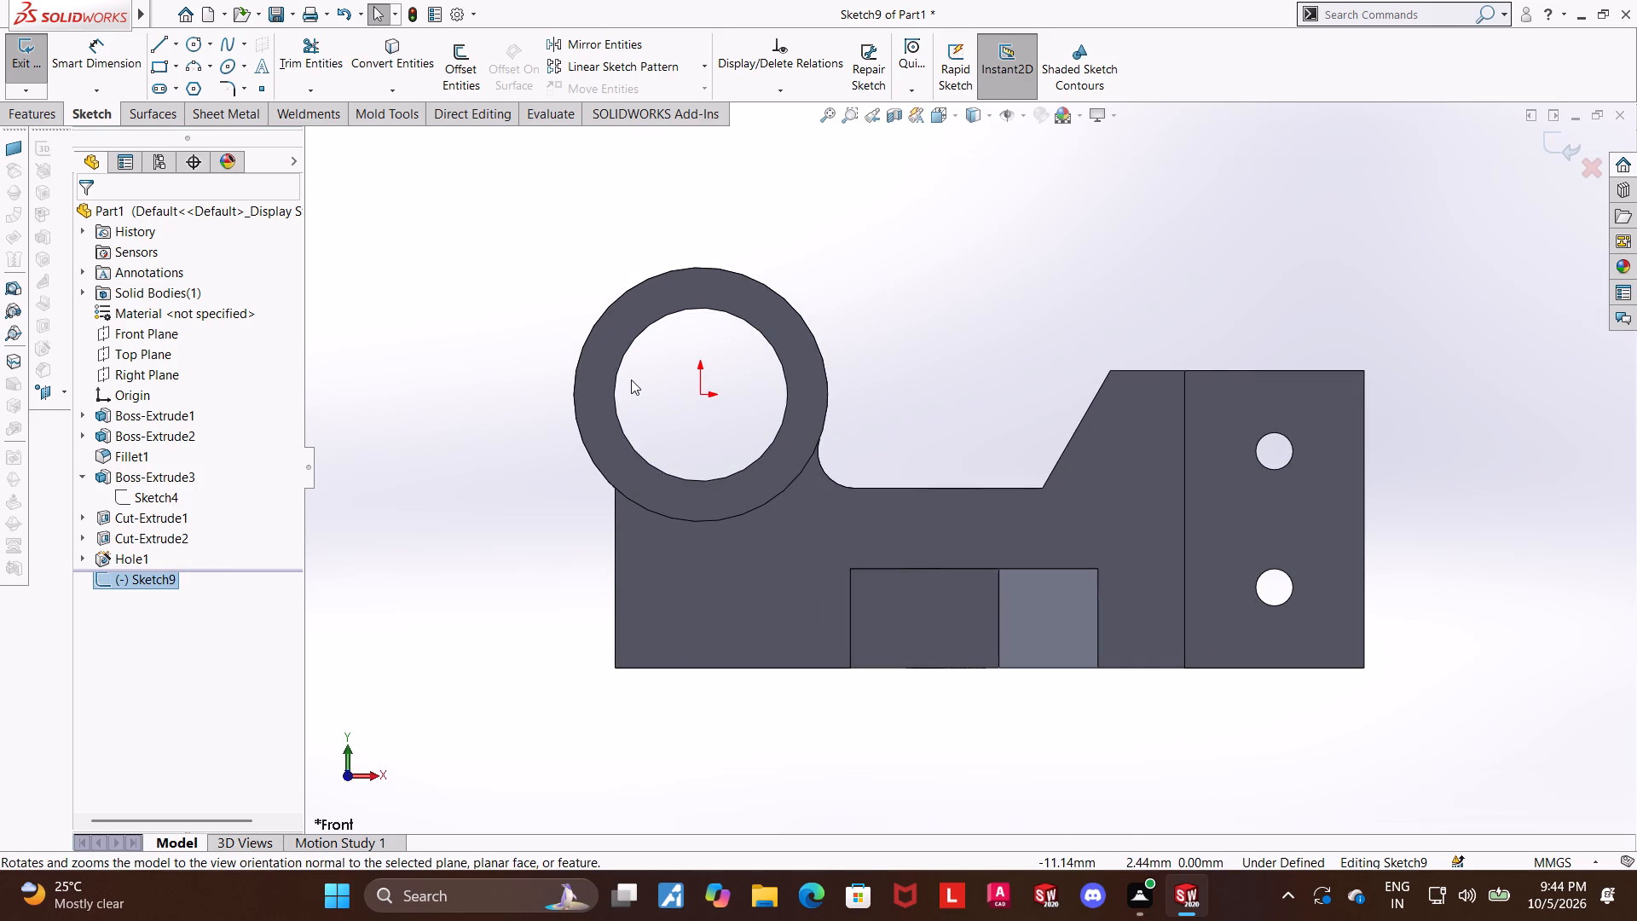
click(157, 49)
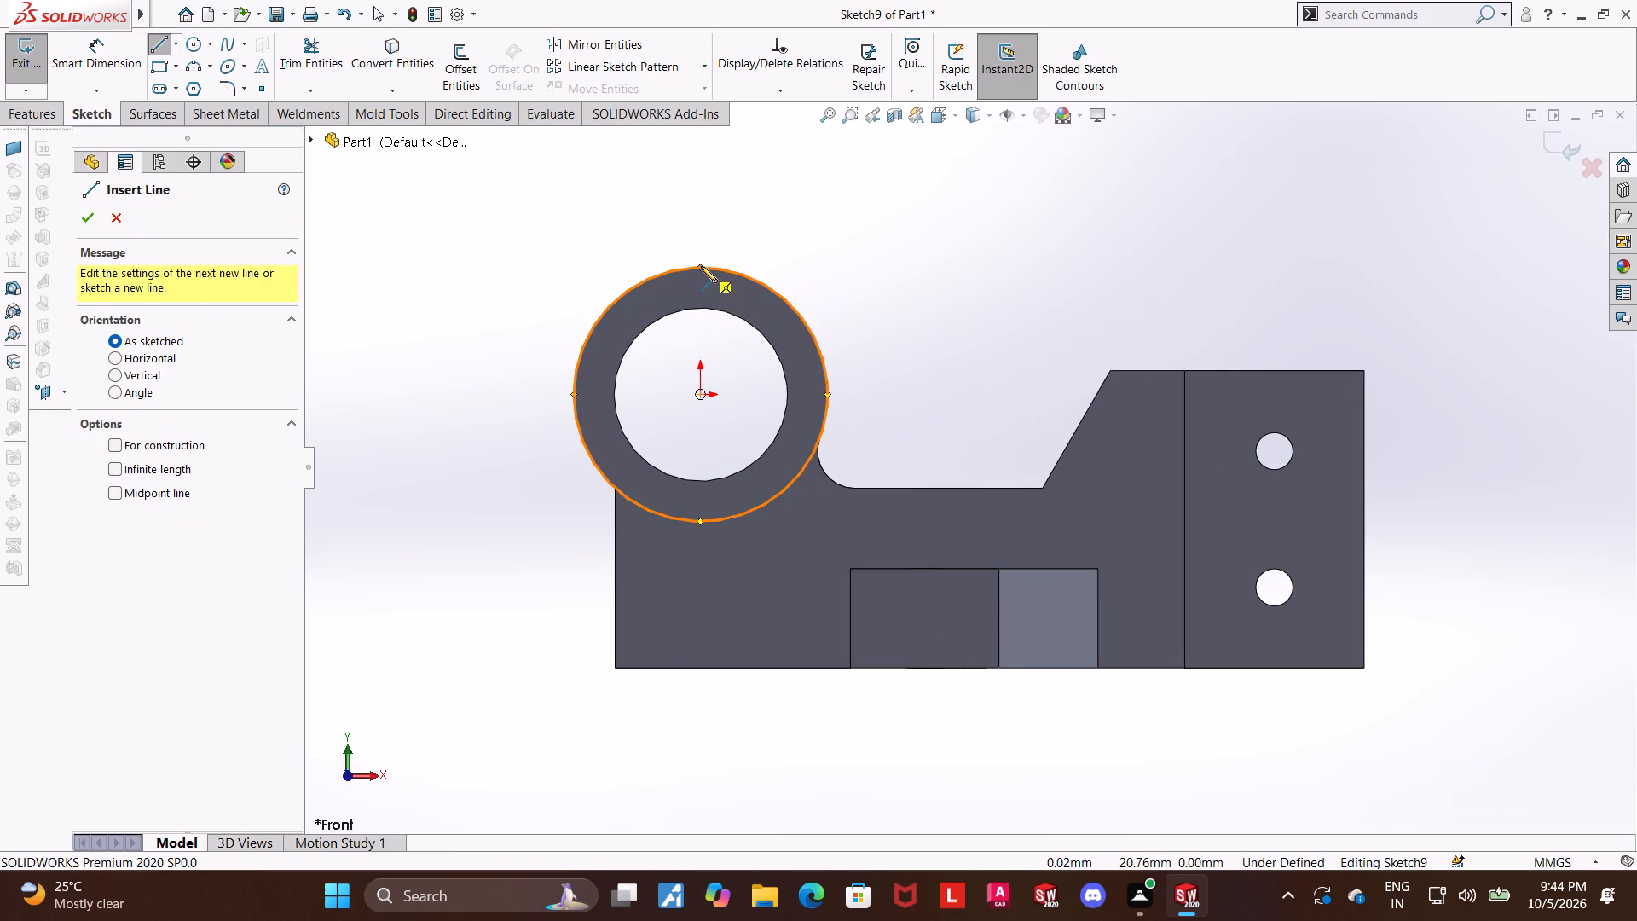
click(701, 266)
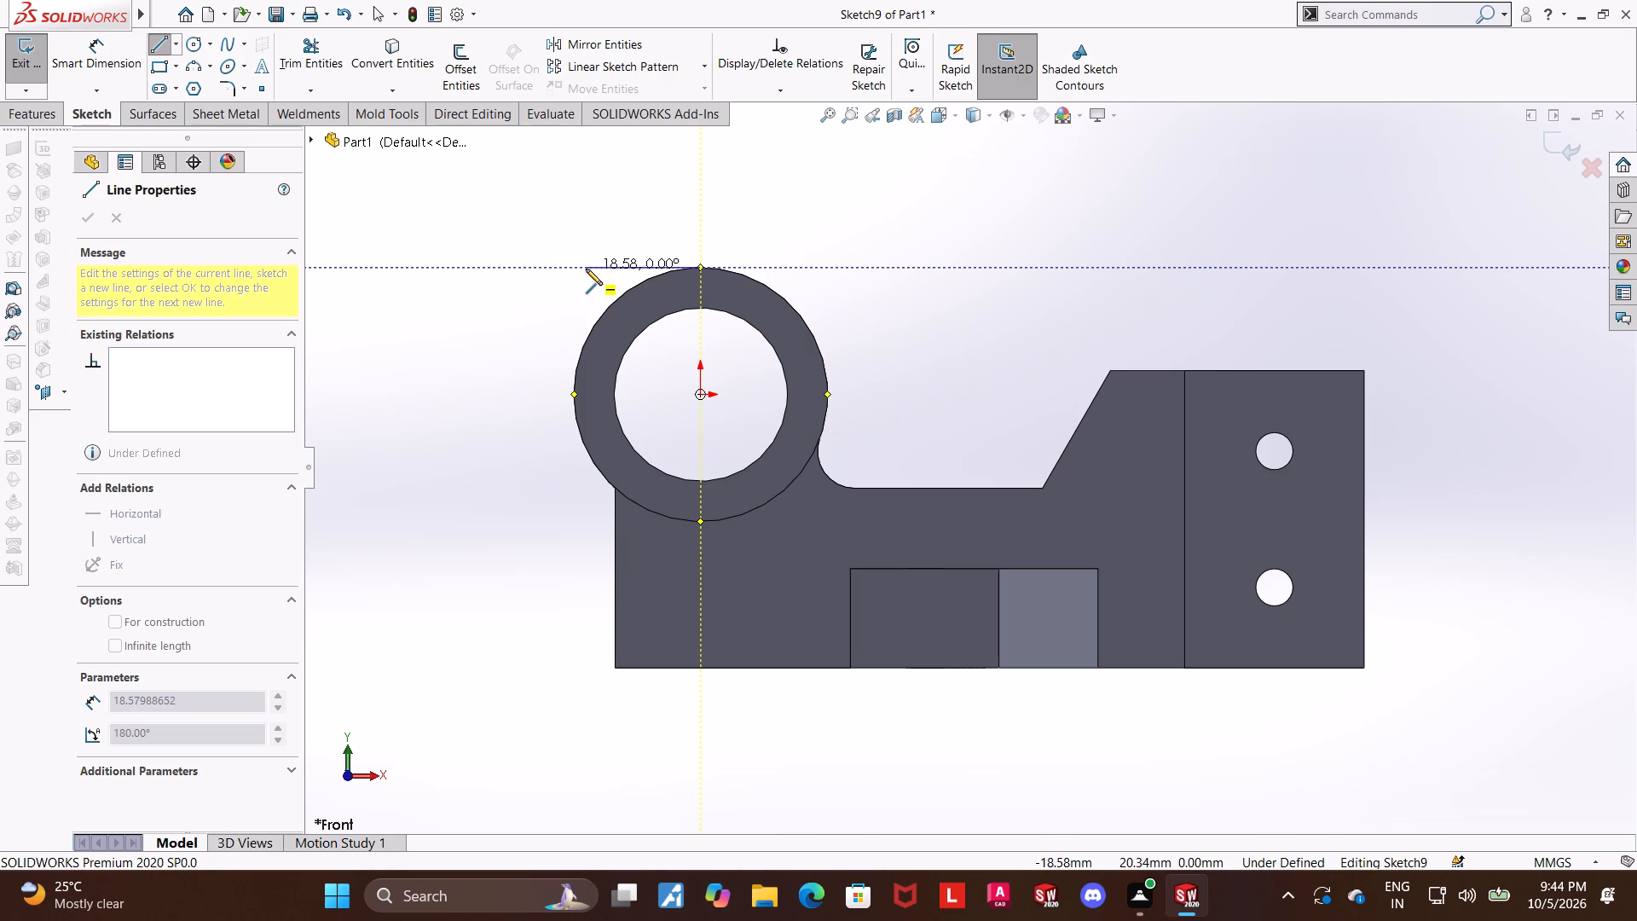
click(586, 269)
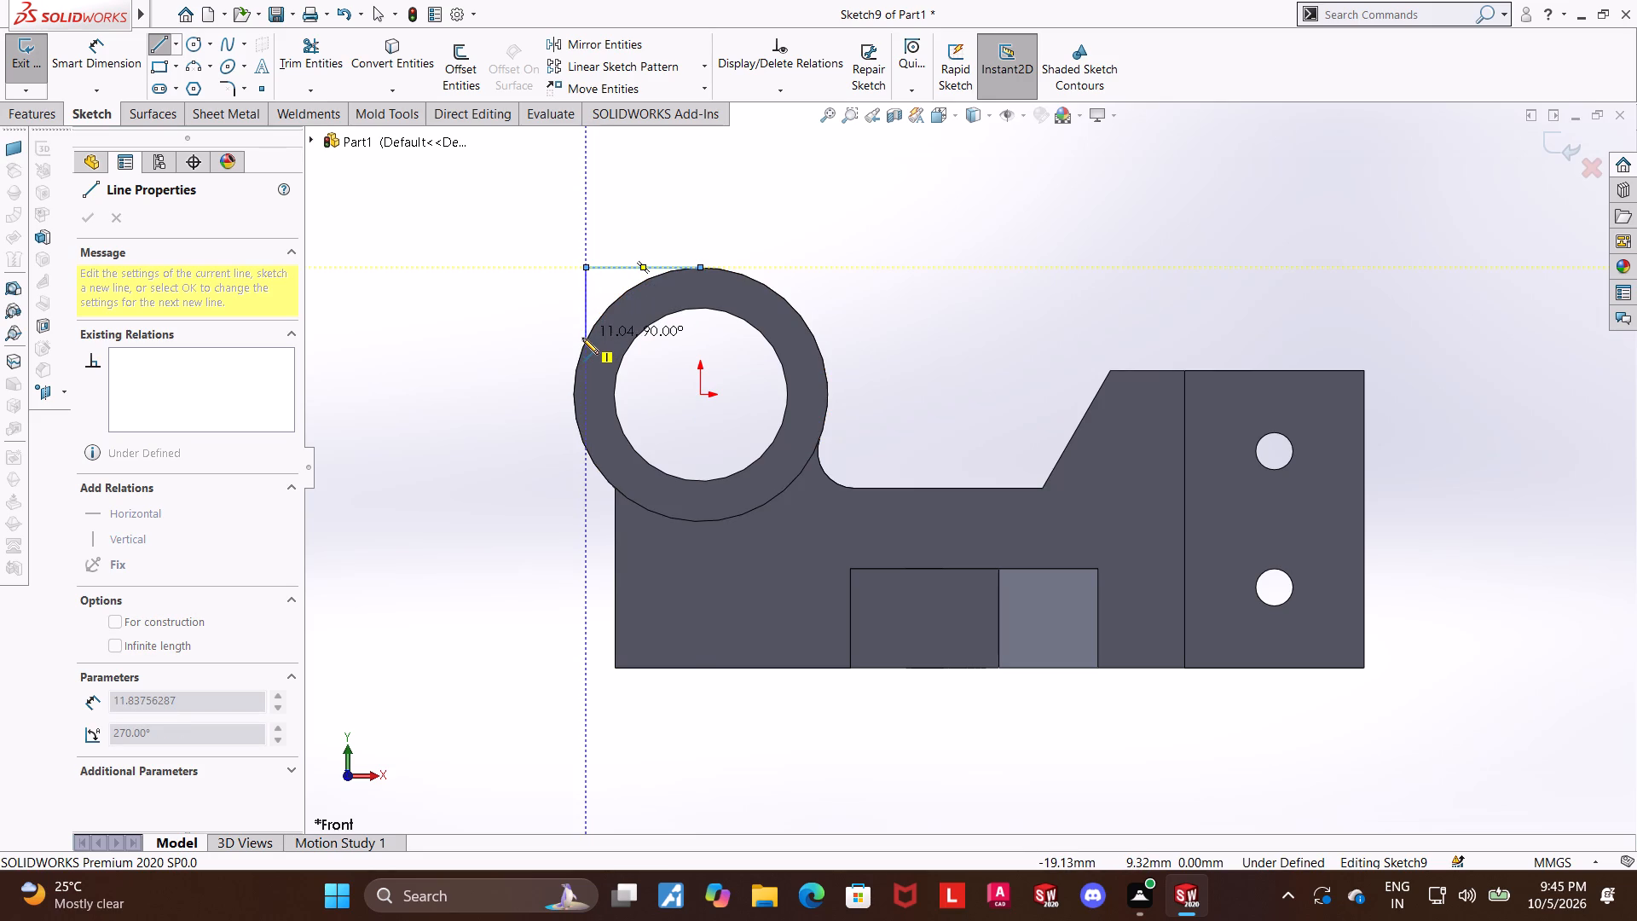
click(582, 338)
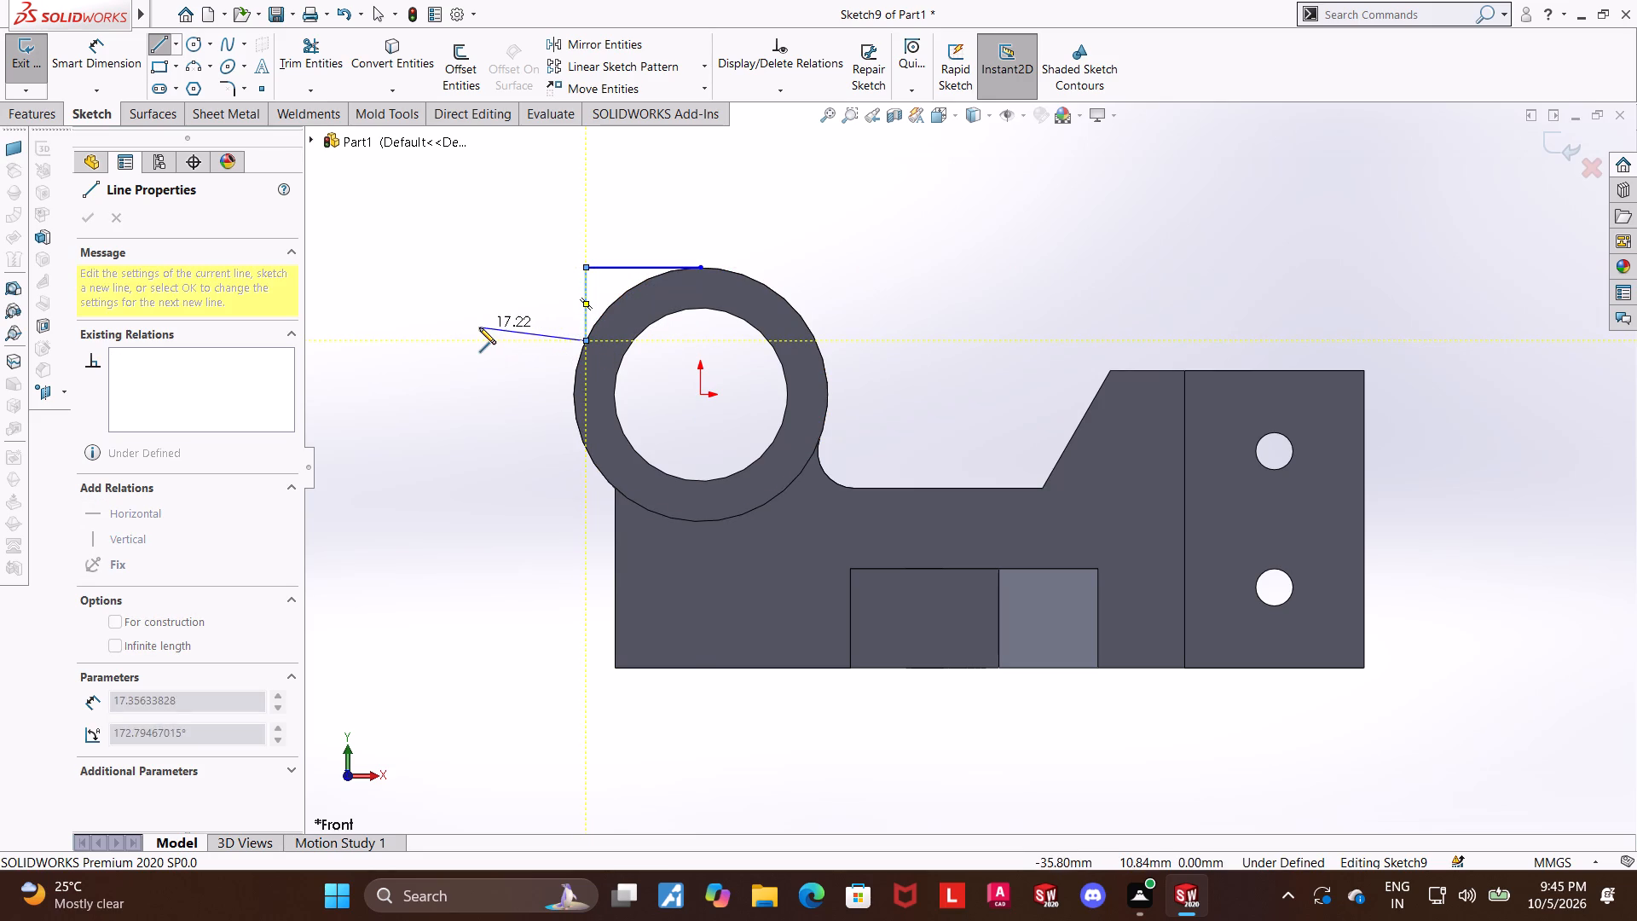
click(431, 342)
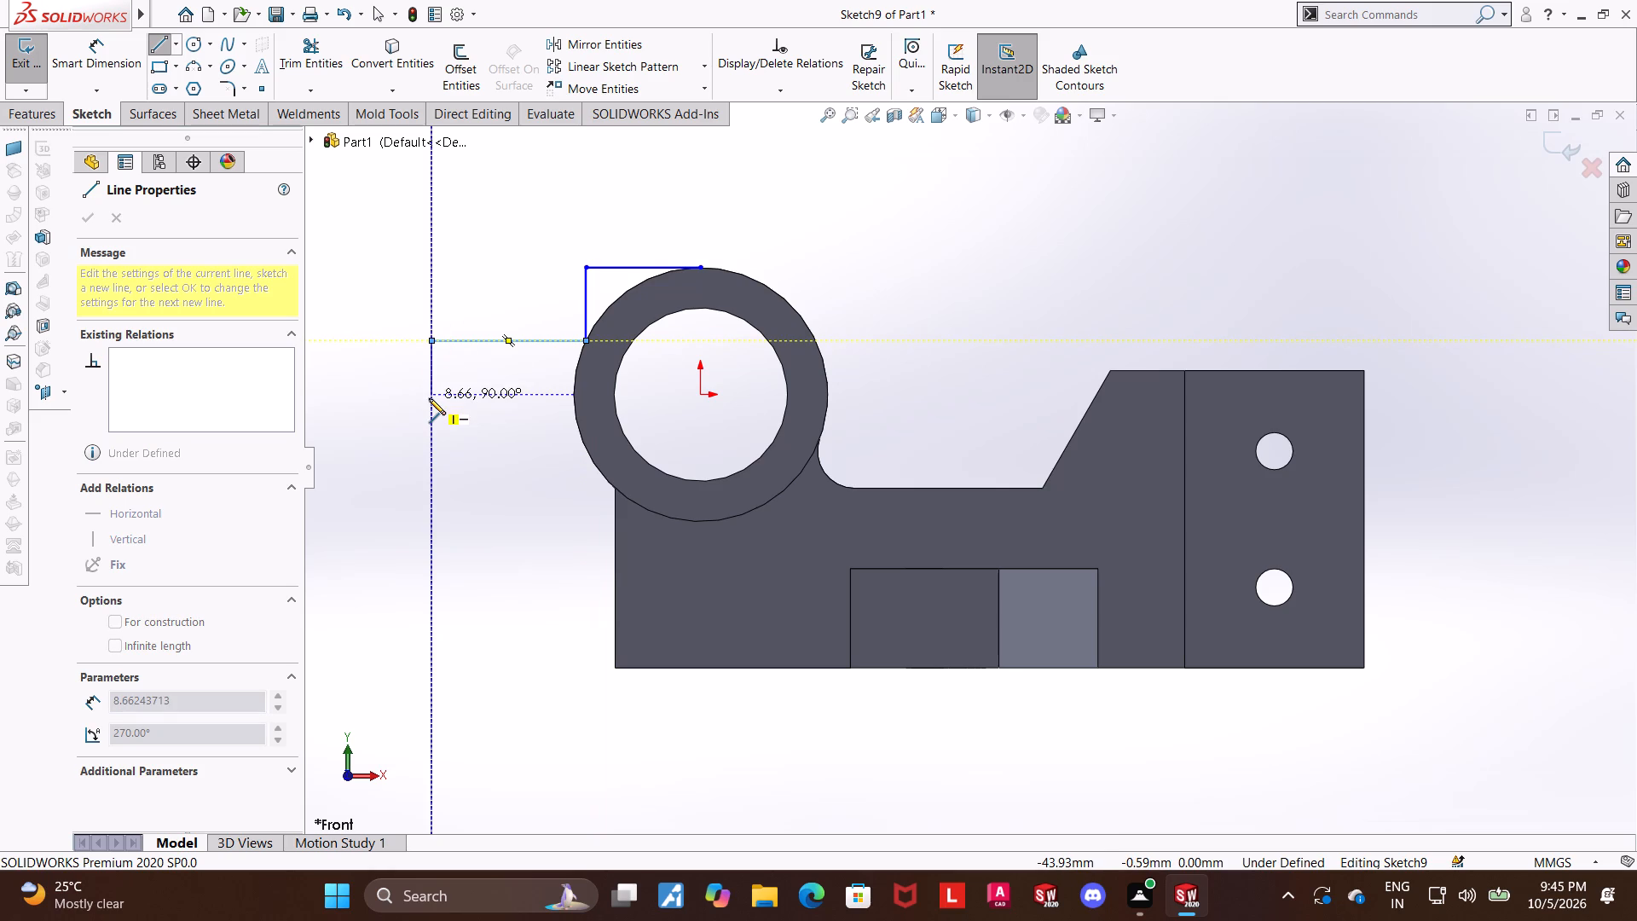
click(429, 398)
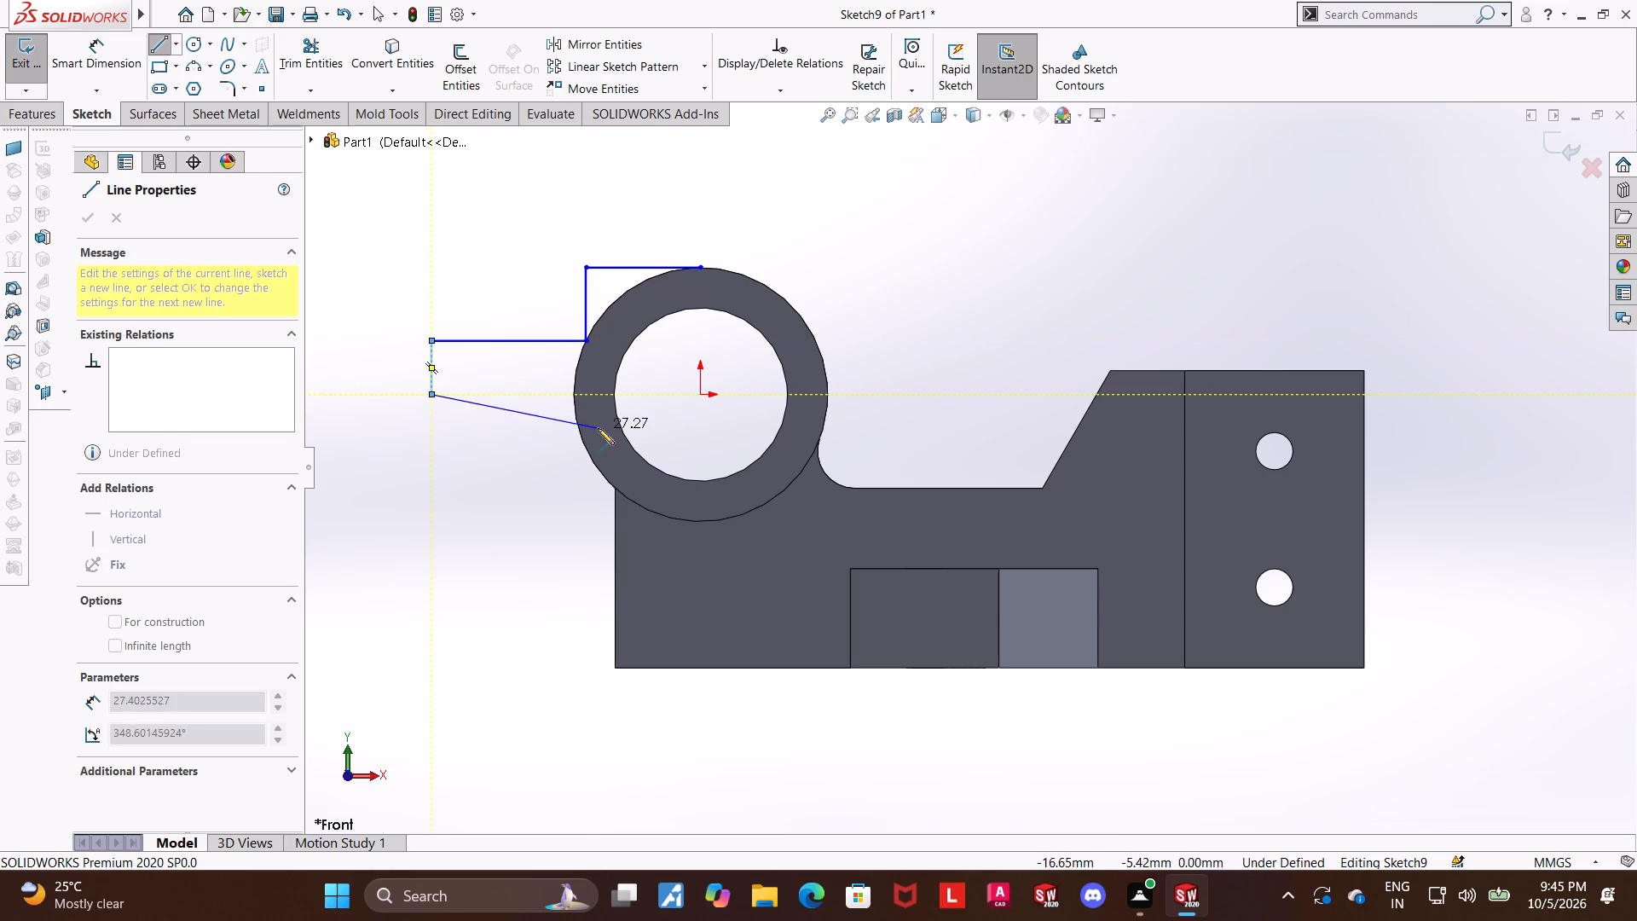
click(581, 439)
key(Escape)
key(Escape)
key(Escape)
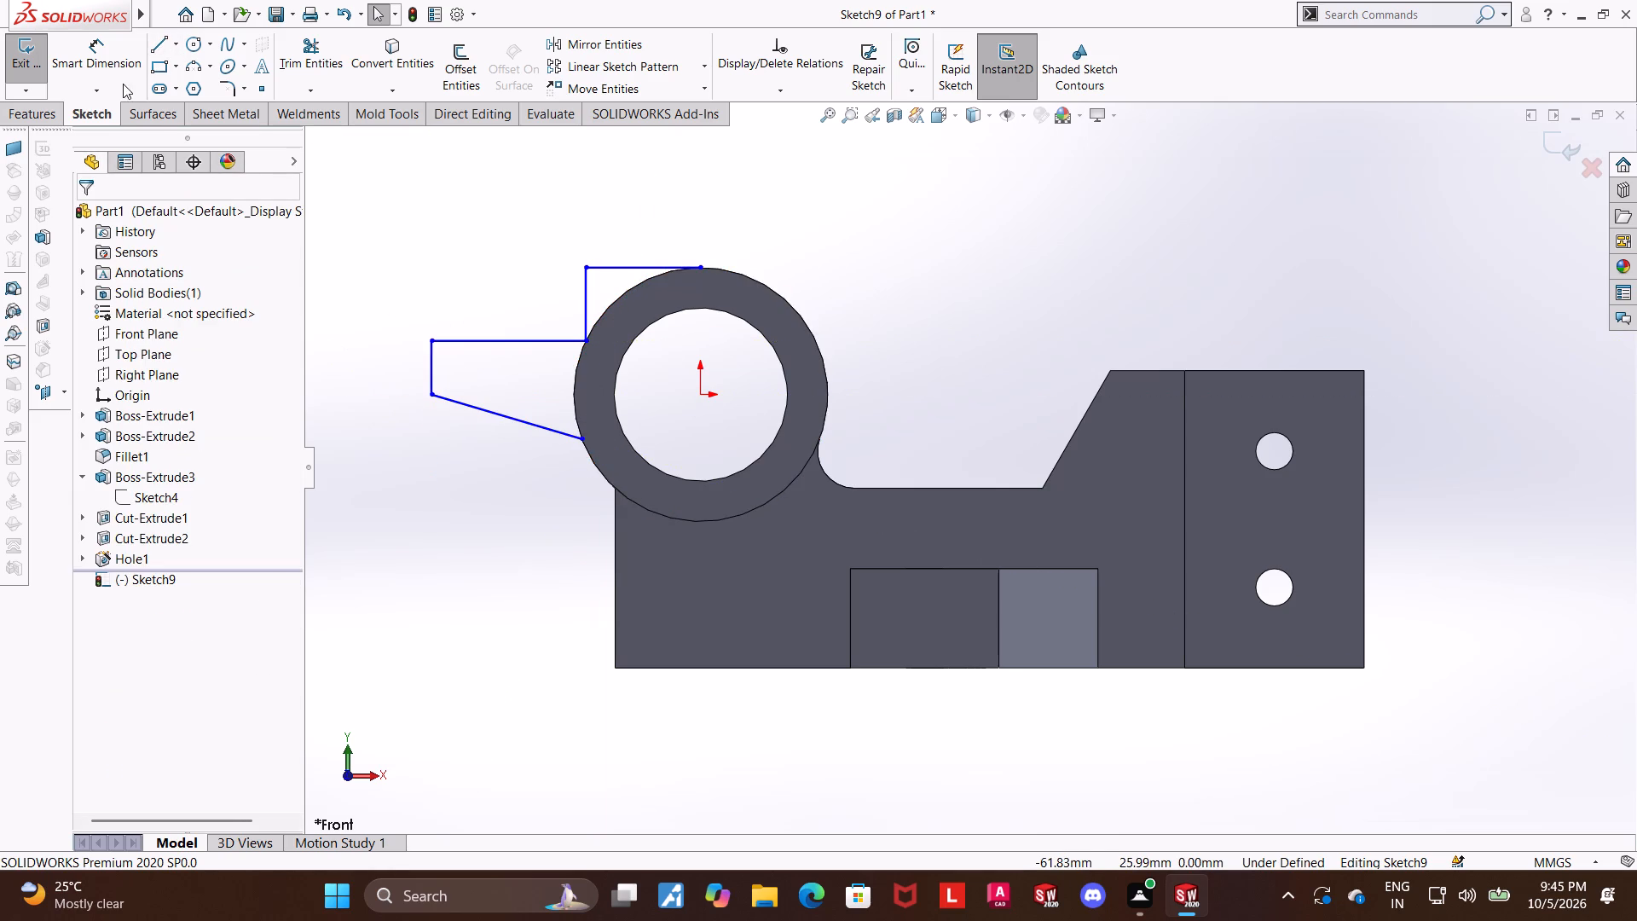
Dimension the angle between the profile's outer vertical line and its sloping lower line as 104°.
click(113, 71)
click(431, 374)
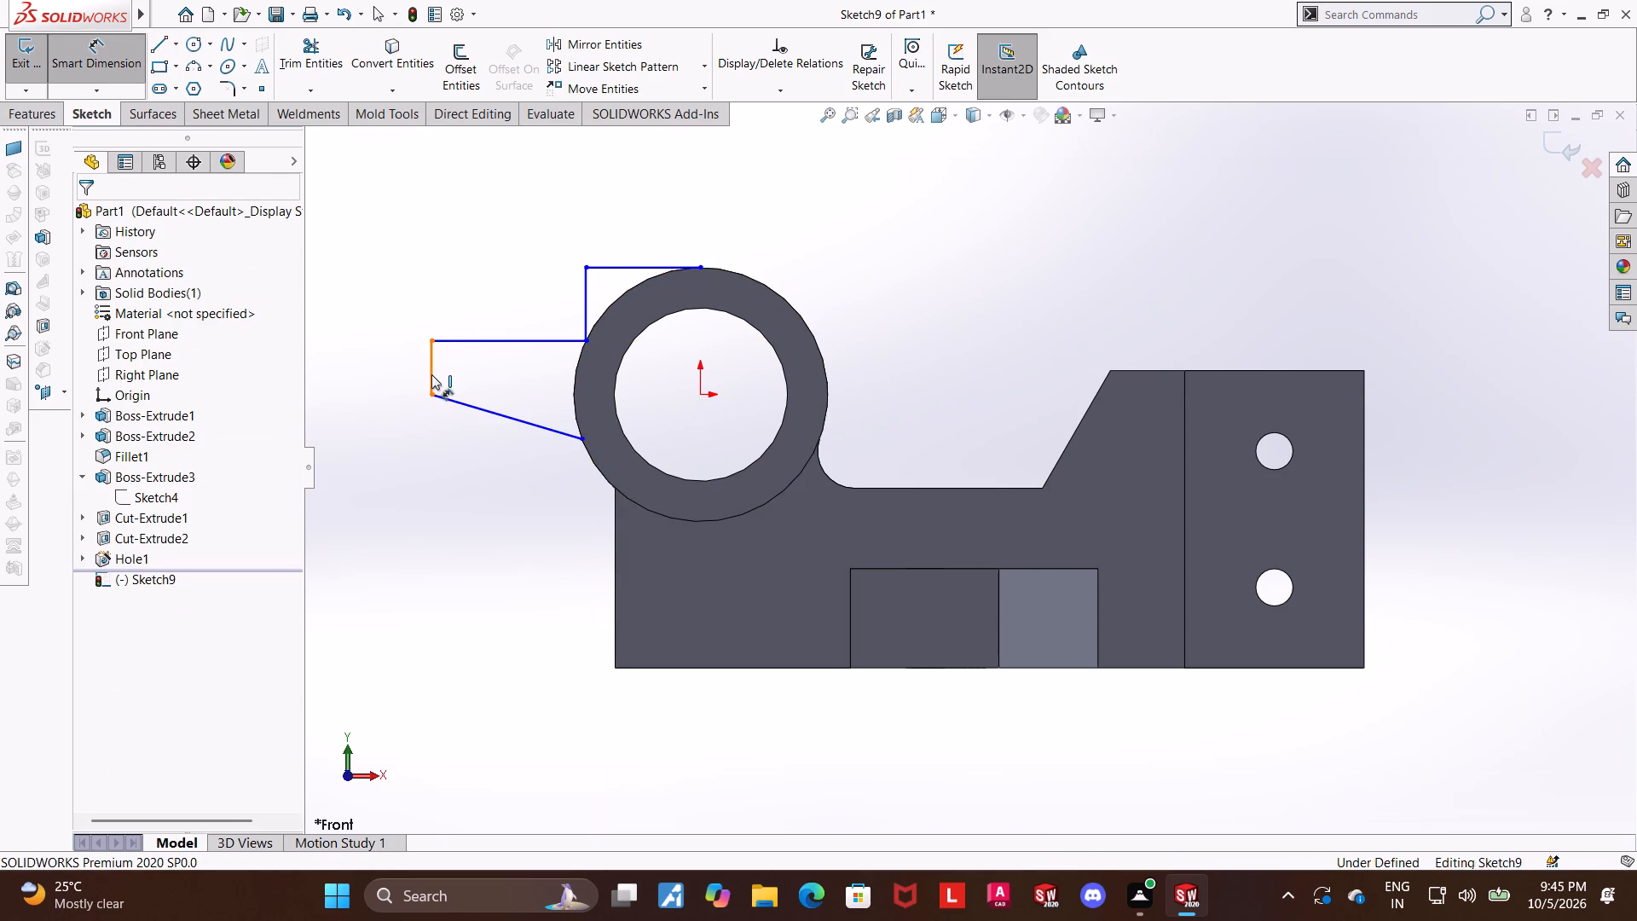
click(462, 402)
click(468, 379)
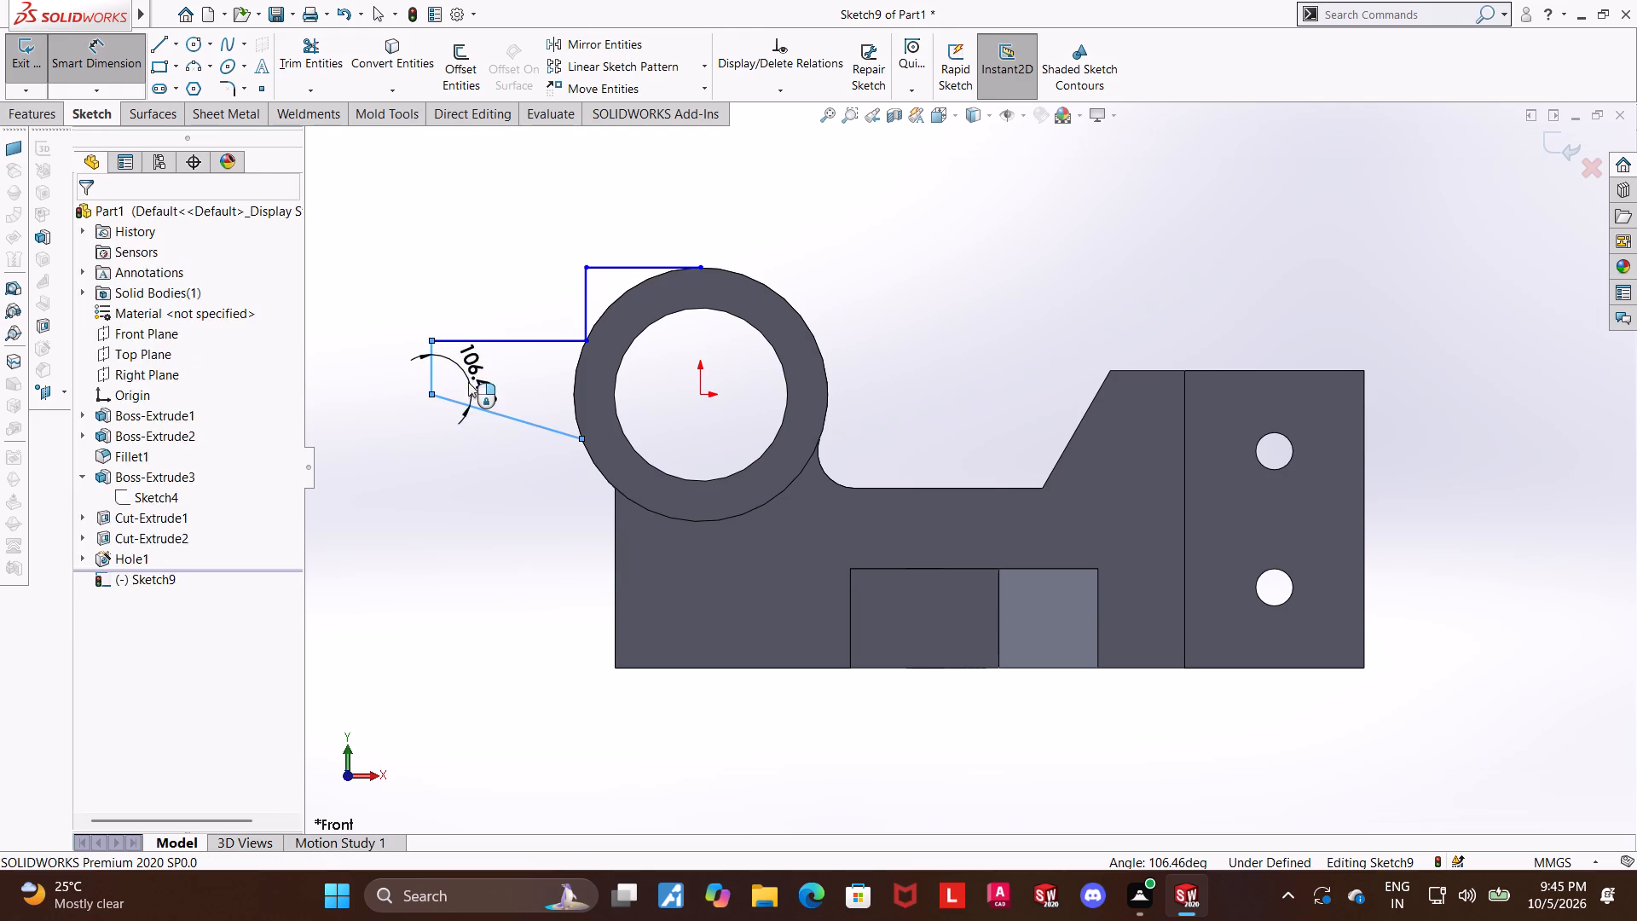
text(104)
key(Return)
key(Escape)
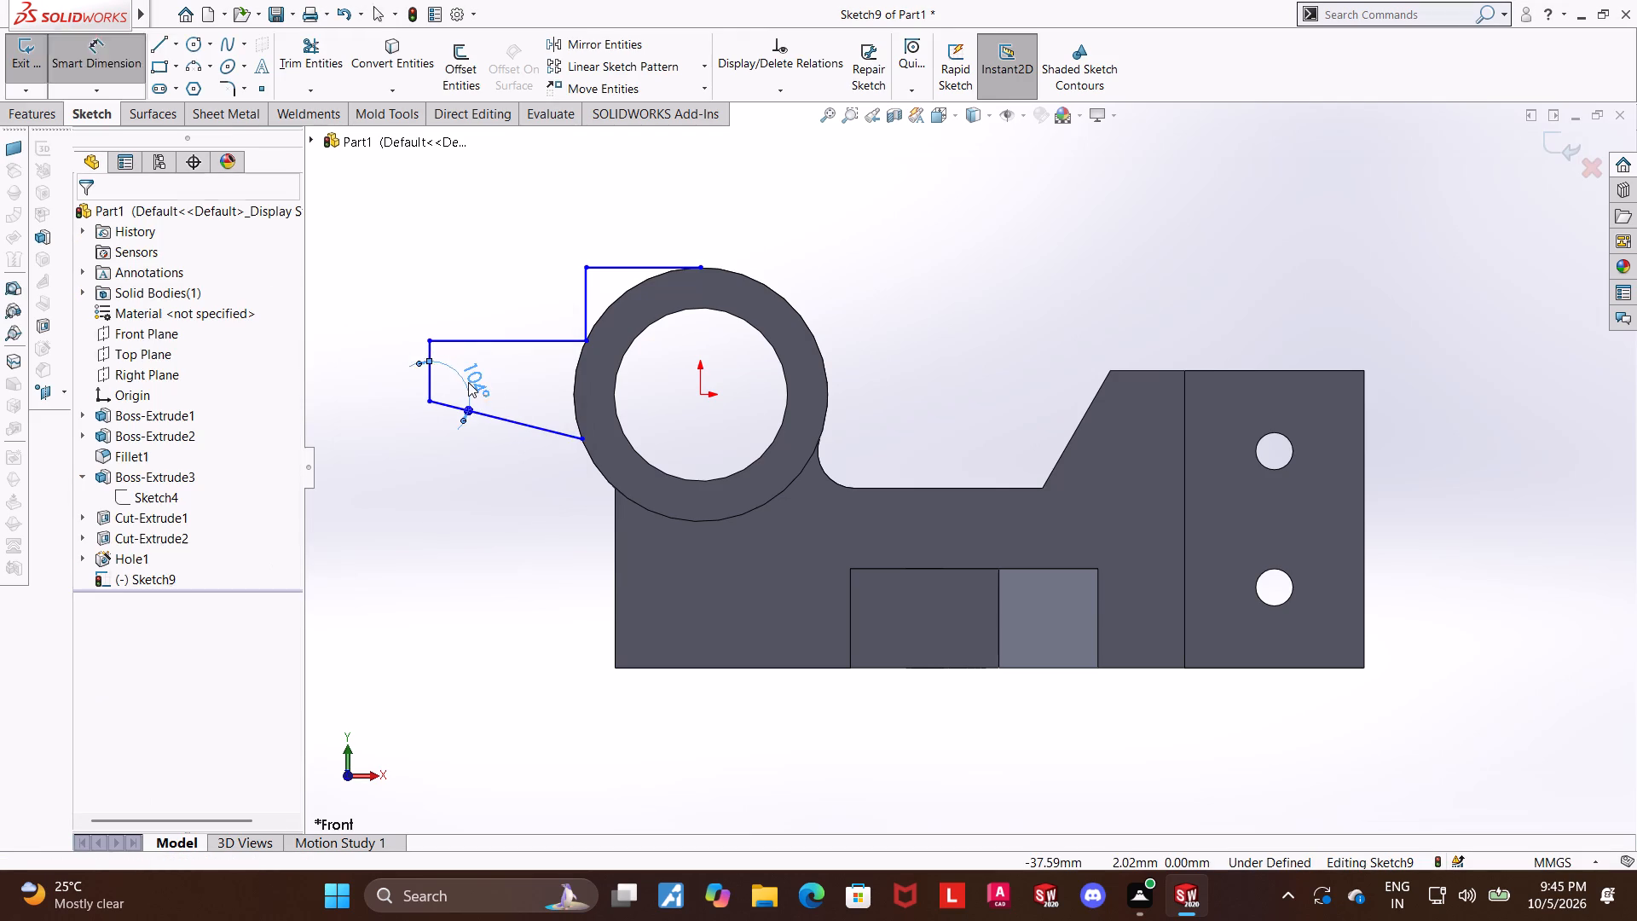
key(Escape)
key(Escape)
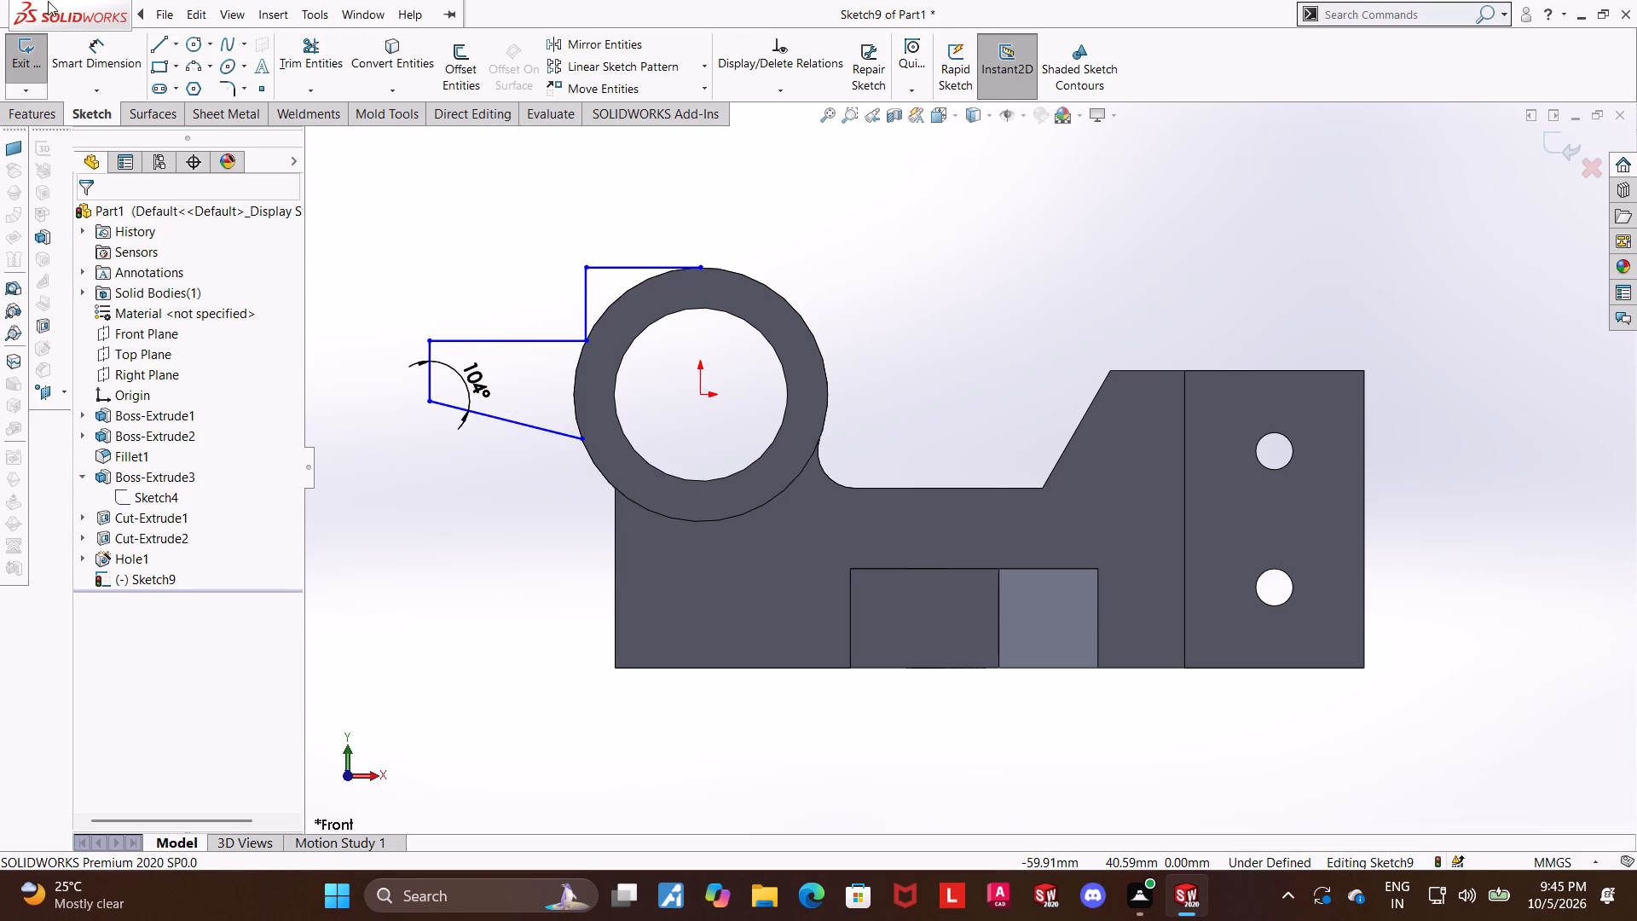
Dimension the profile's outer vertical line as 12 mm.
click(119, 49)
click(431, 373)
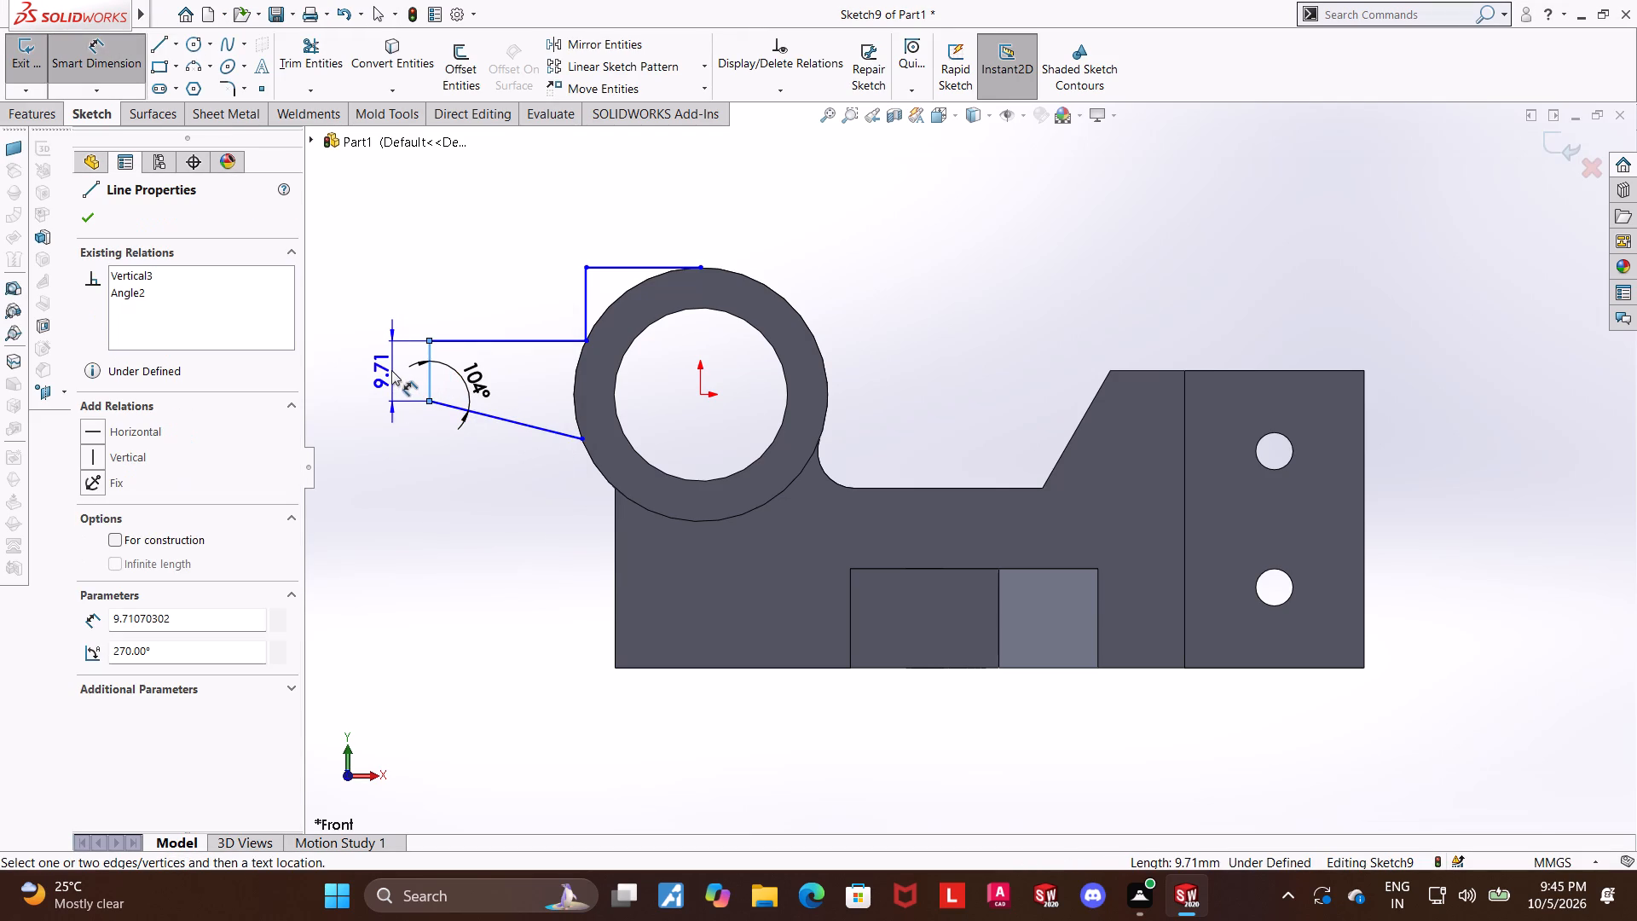
click(387, 370)
text(12)
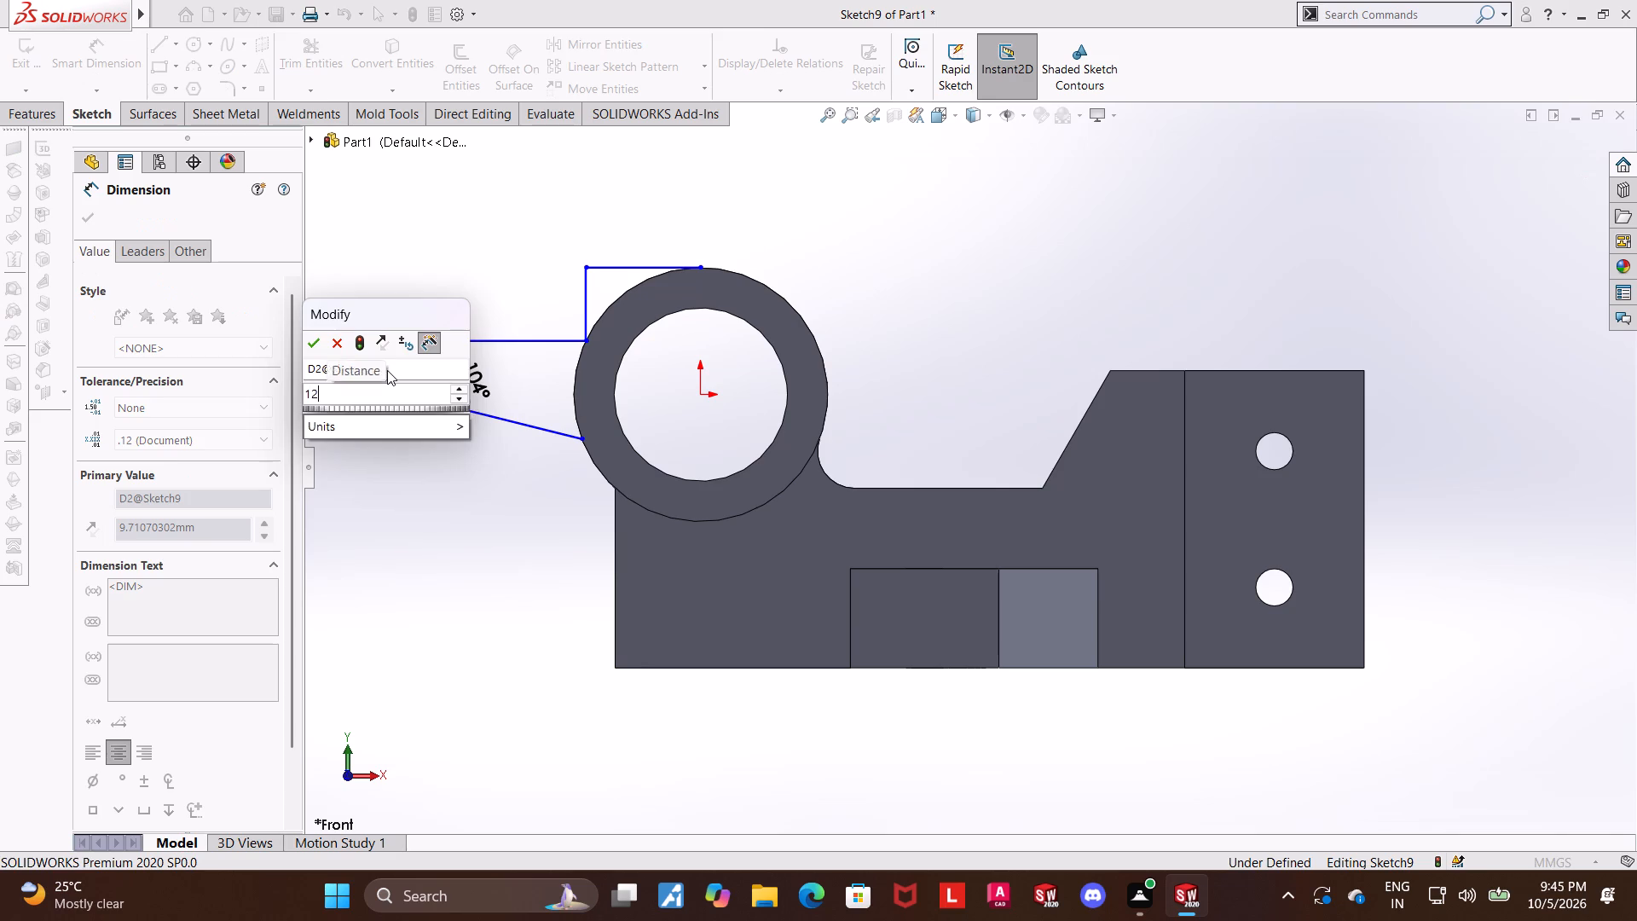
key(Return)
key(Escape)
key(Escape)
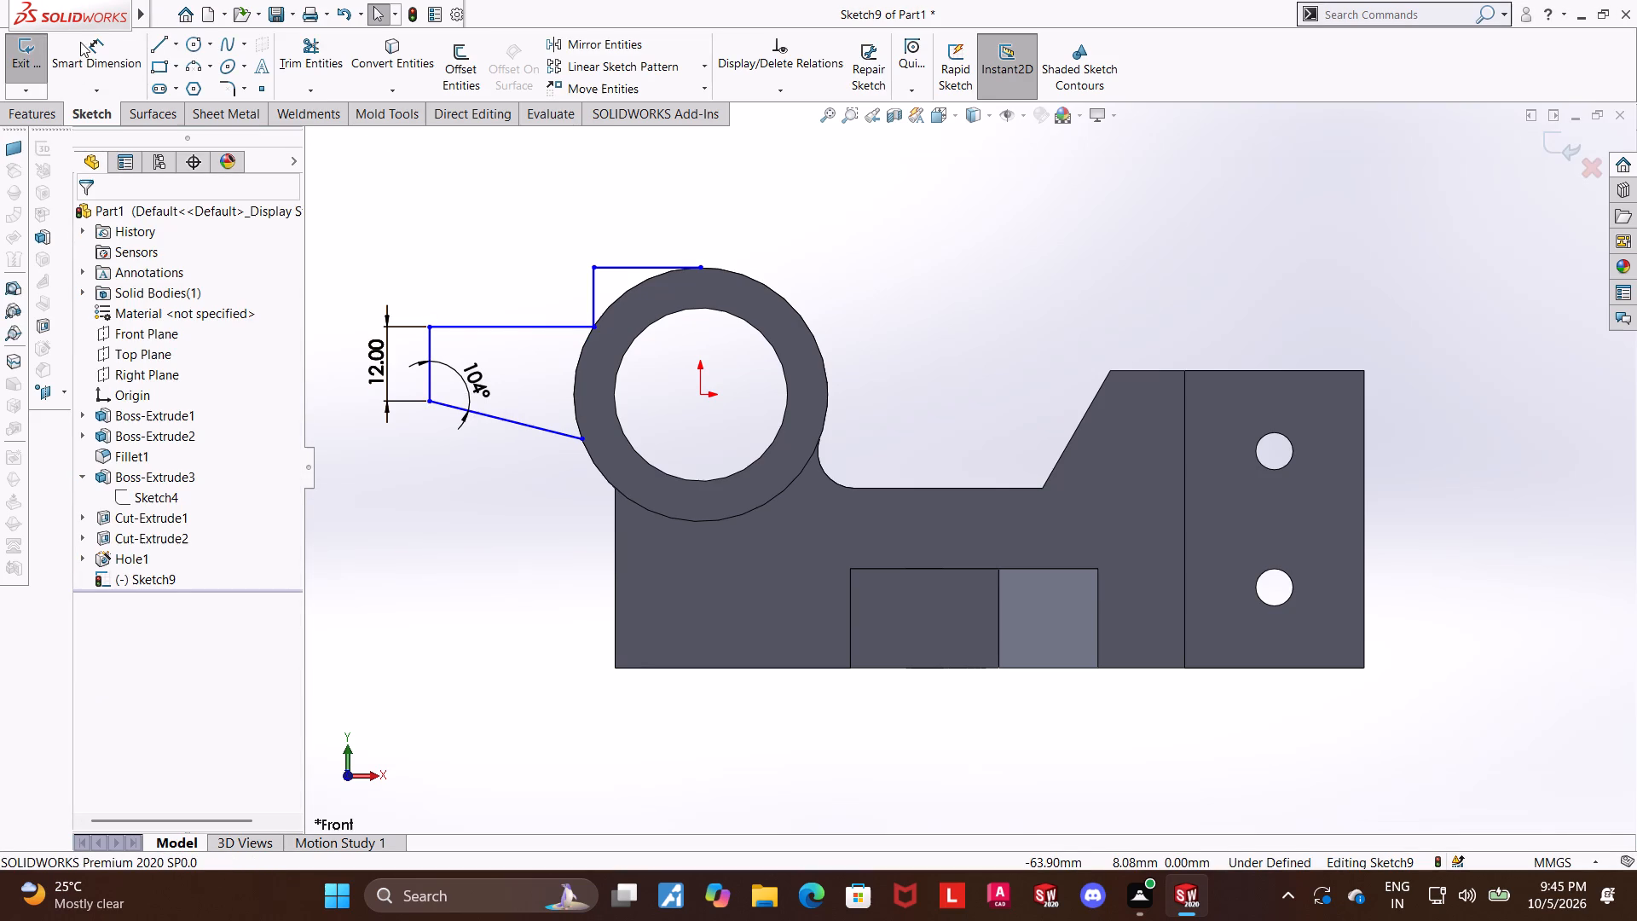
Dimension the short vertical step line beside the ring as 13 mm.
click(81, 41)
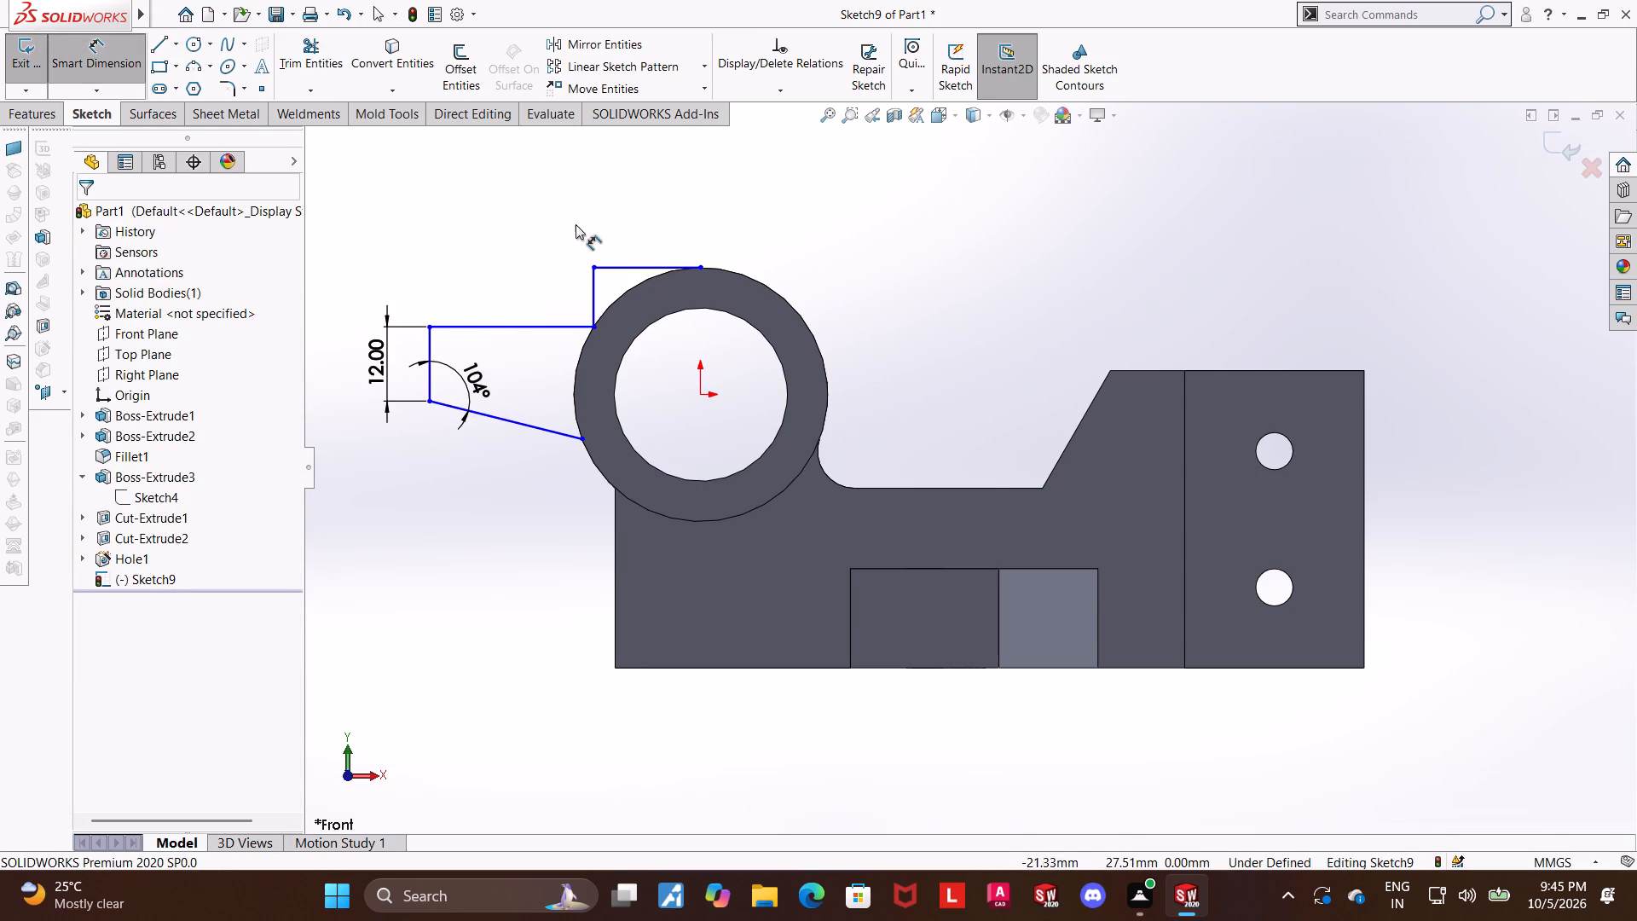
click(598, 294)
click(525, 294)
text(13)
key(Return)
key(Escape)
key(Escape)
key(Escape)
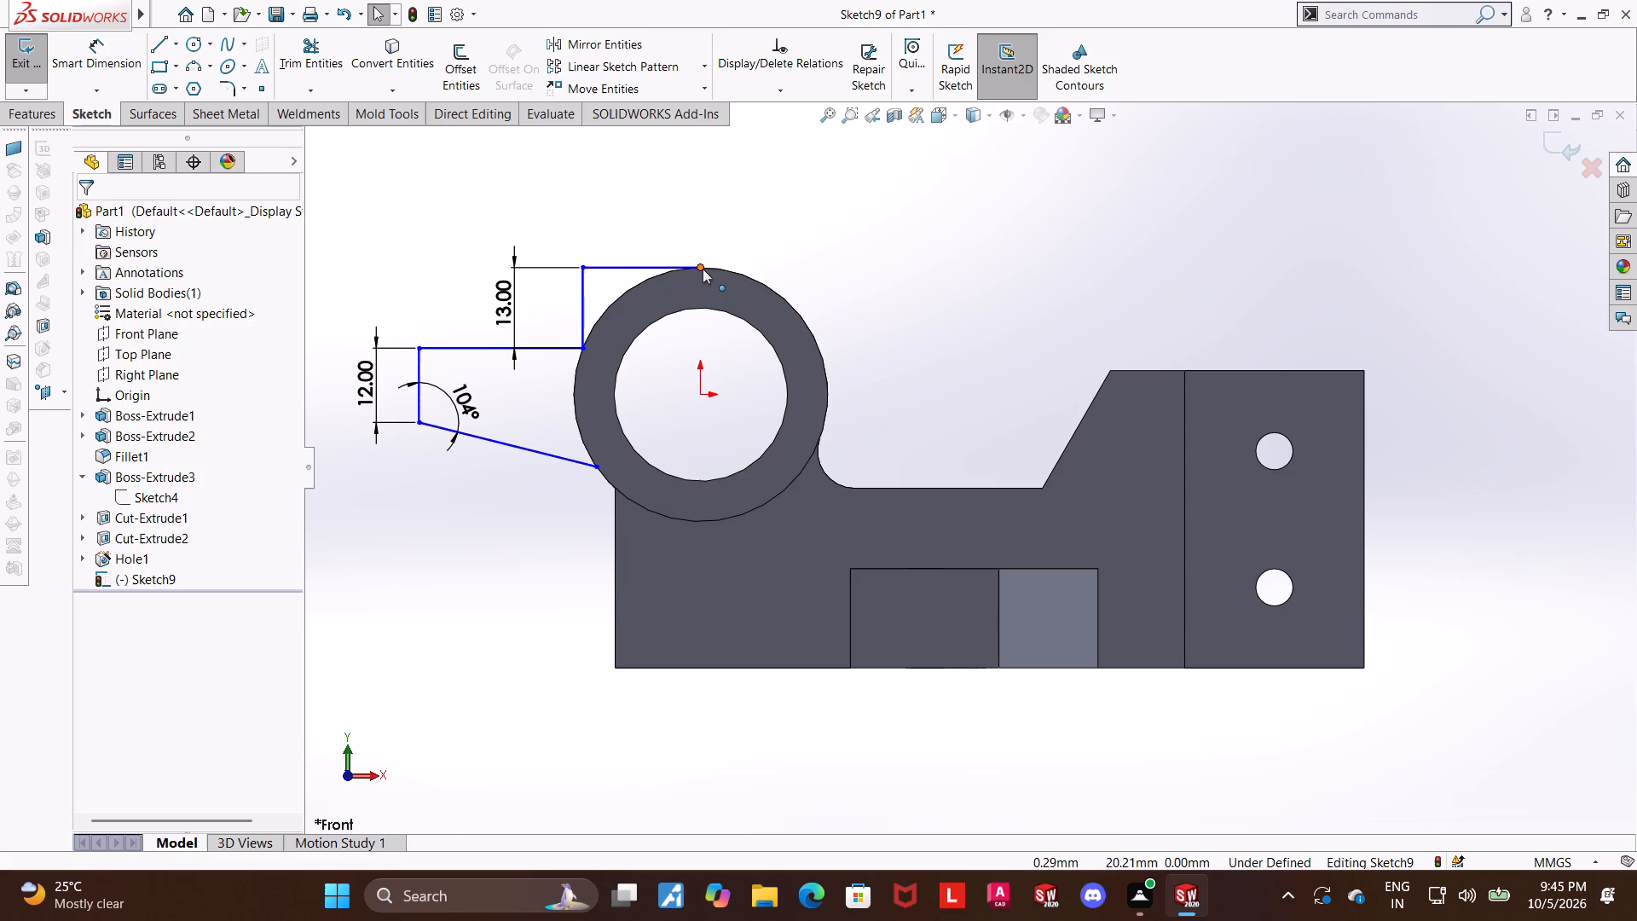
Add a vertical relation between the profile's start point on top of the ring and the origin.
click(703, 269)
ctrl+click(700, 394)
click(96, 532)
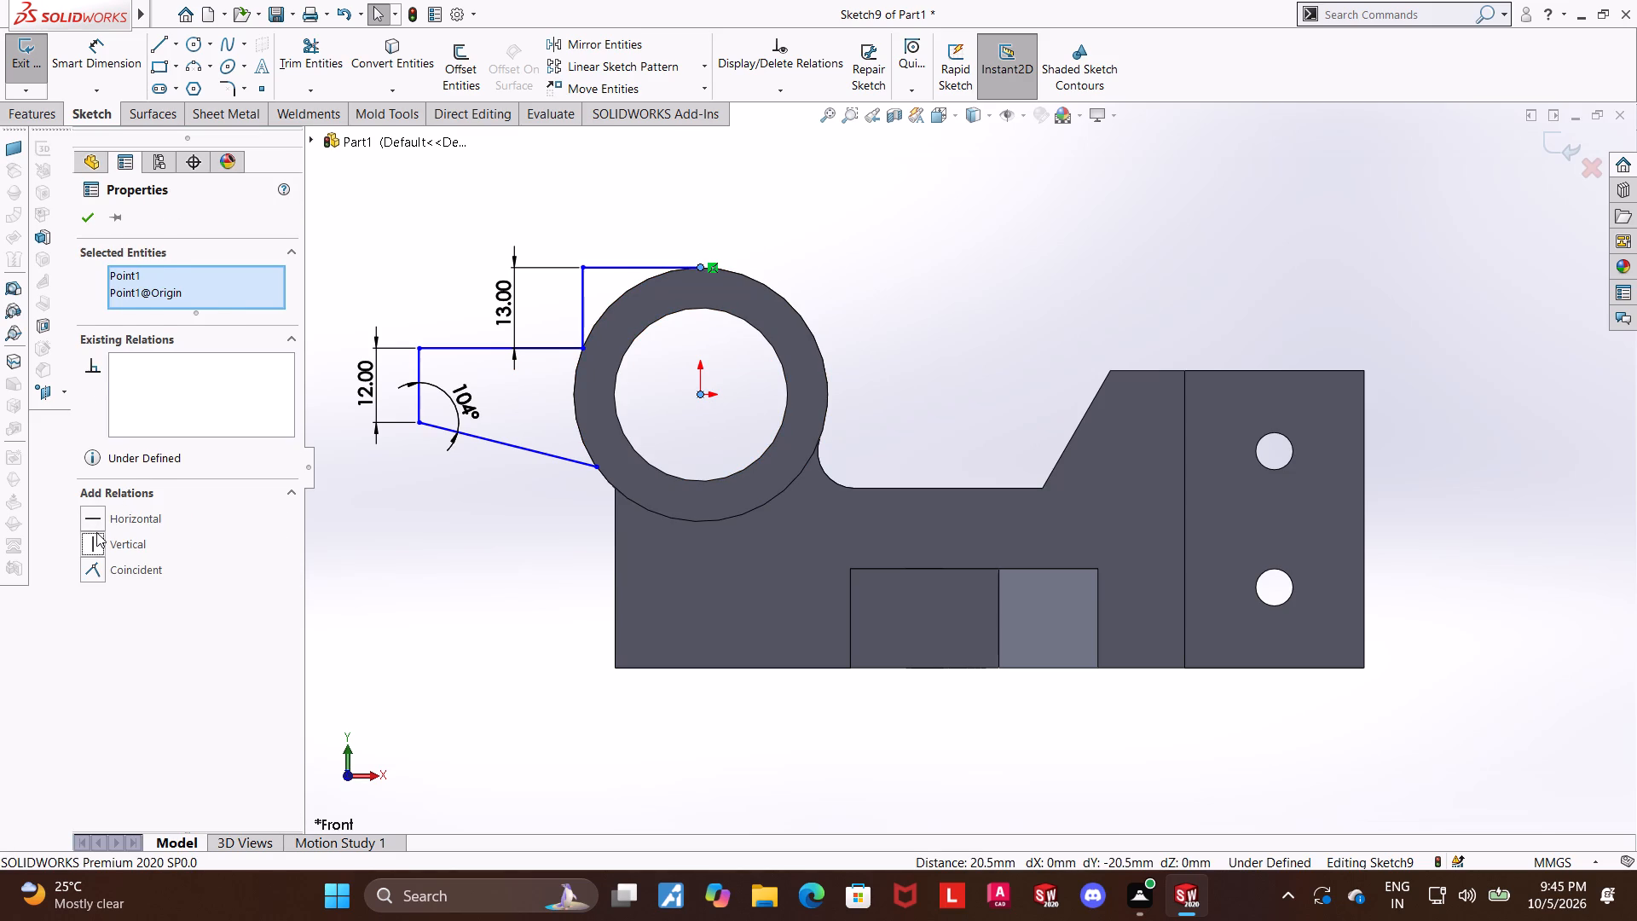
key(Escape)
key(Escape)
key(Escape)
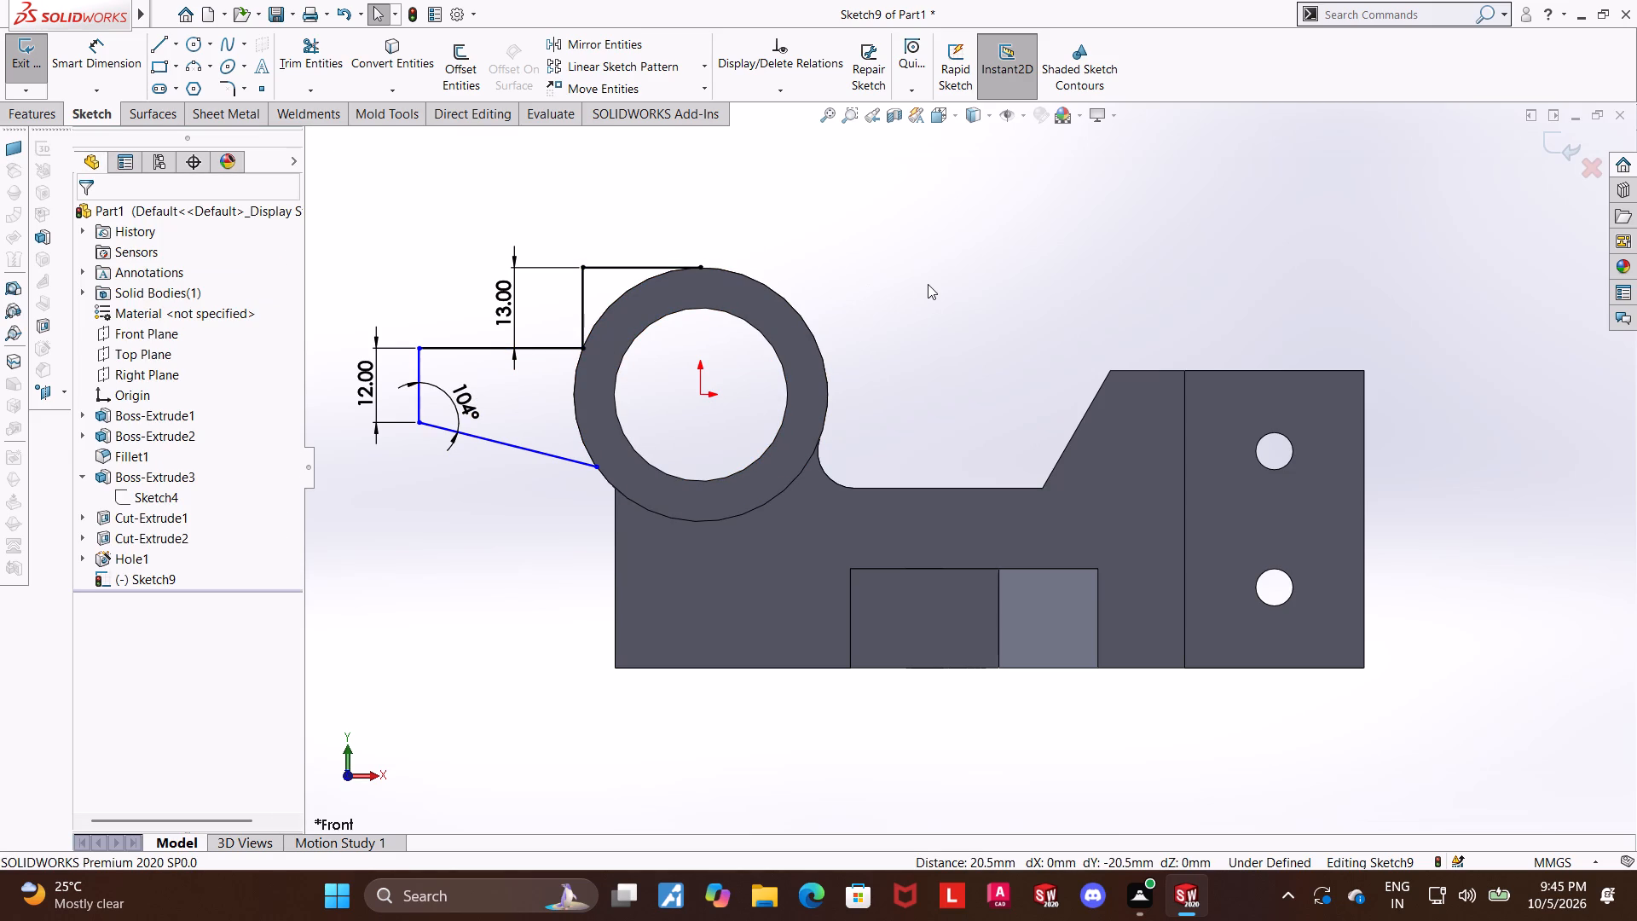
Dimension the lower horizontal line, between the step and the outer vertical line, as 30 mm.
click(115, 48)
click(553, 345)
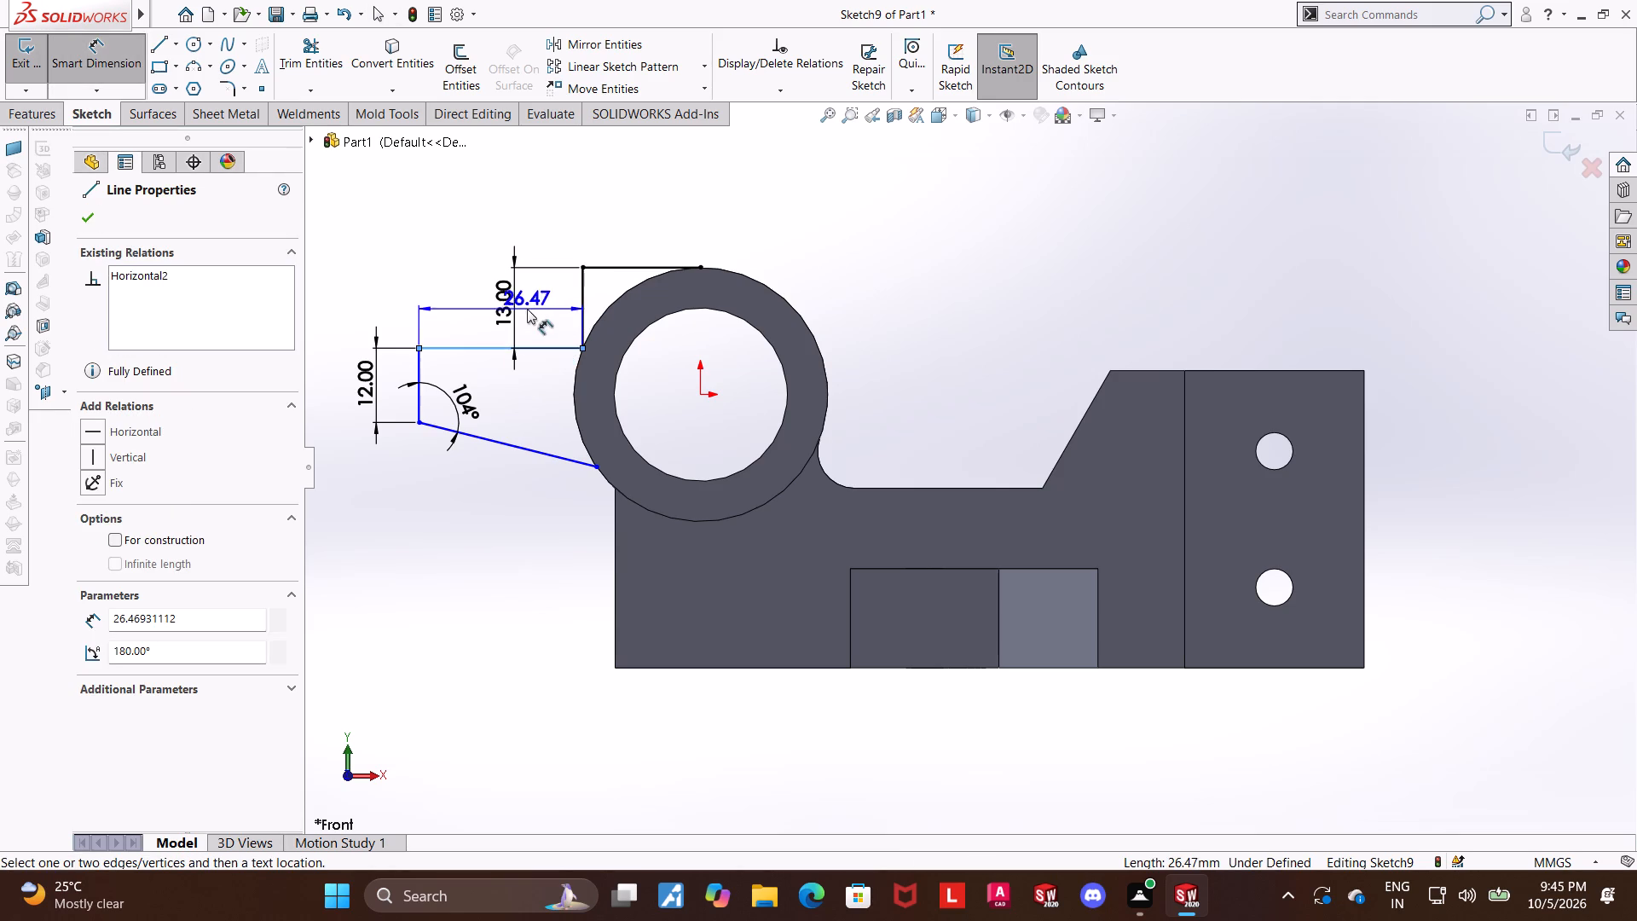
click(477, 259)
text(30)
key(Return)
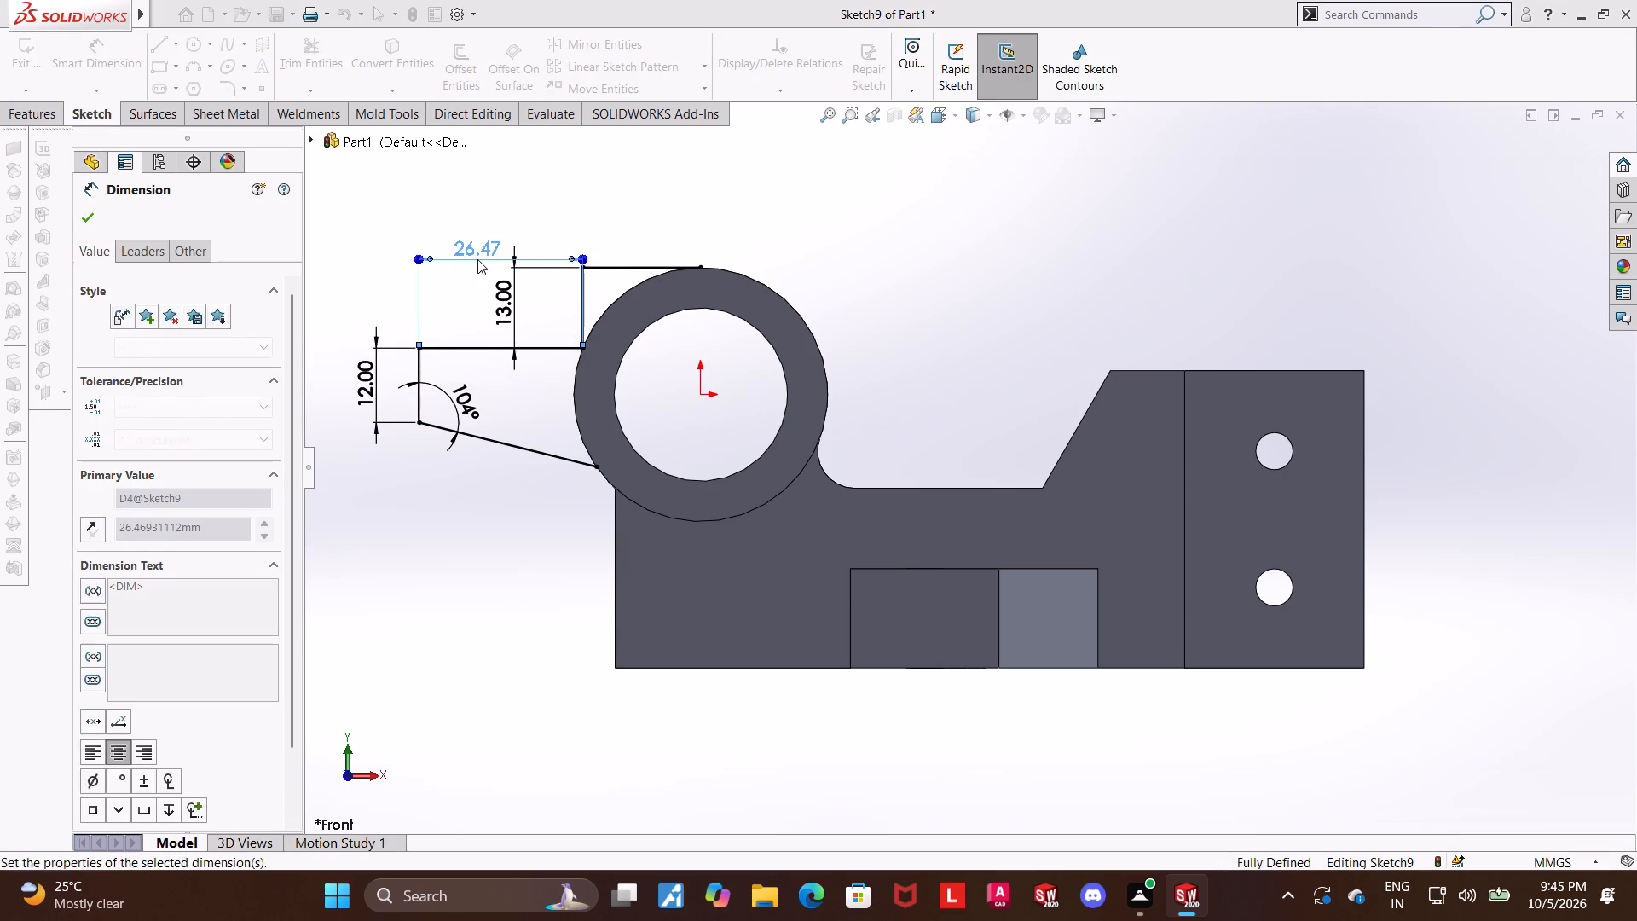
key(Escape)
key(Escape)
scroll(759, 379, up, 1)
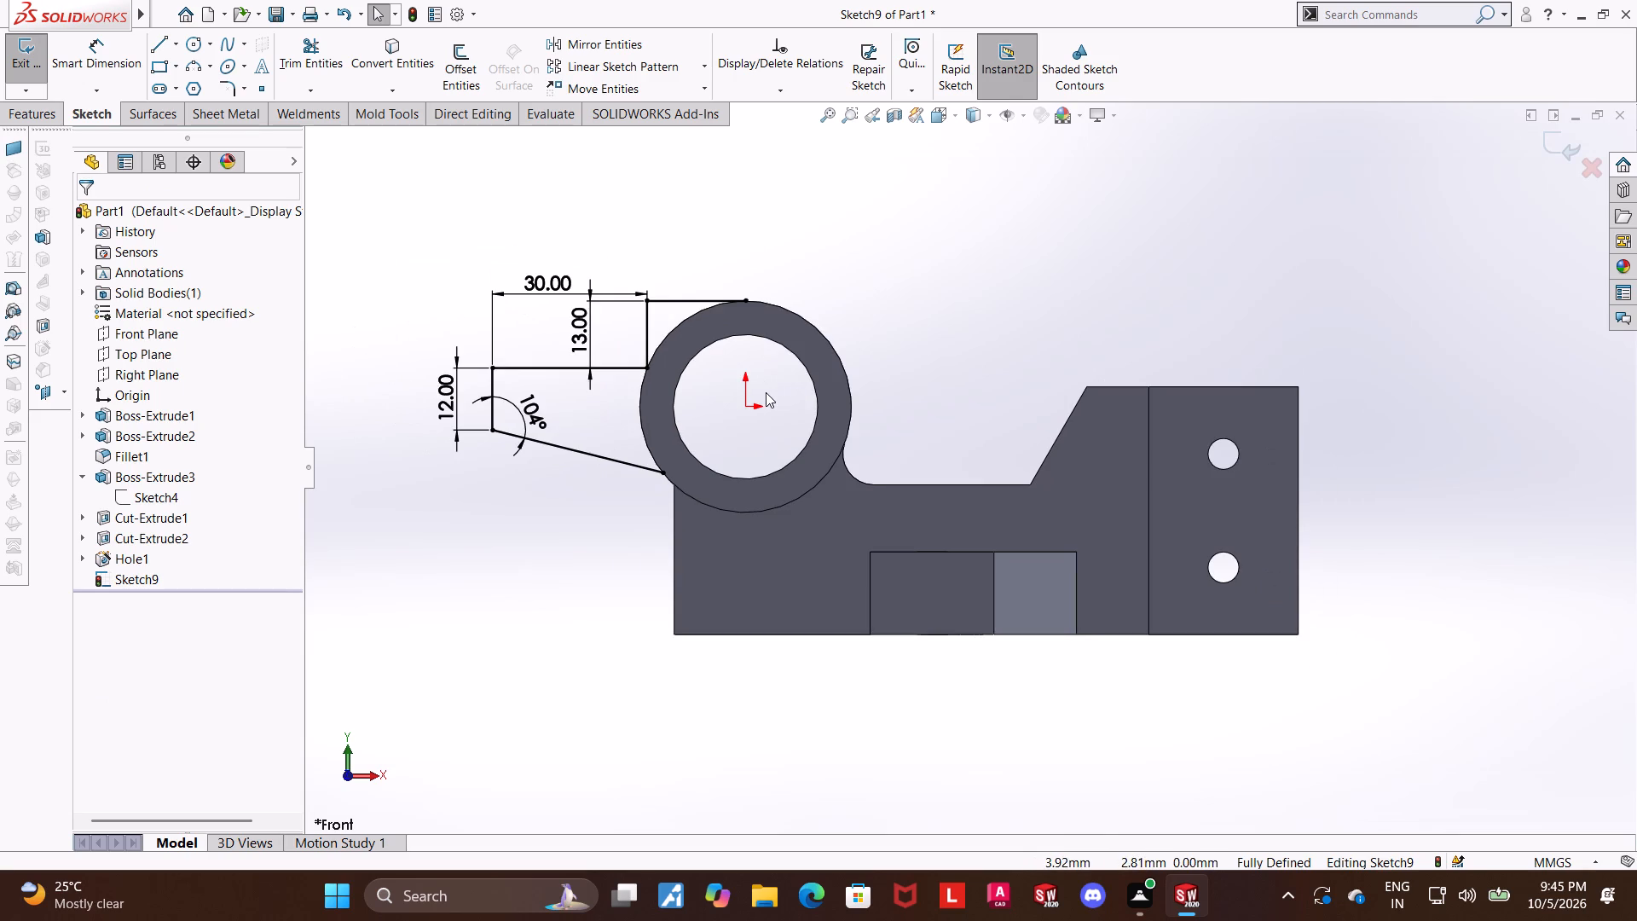
Set the length of the profile's outer vertical line to 13 mm.
click(441, 411)
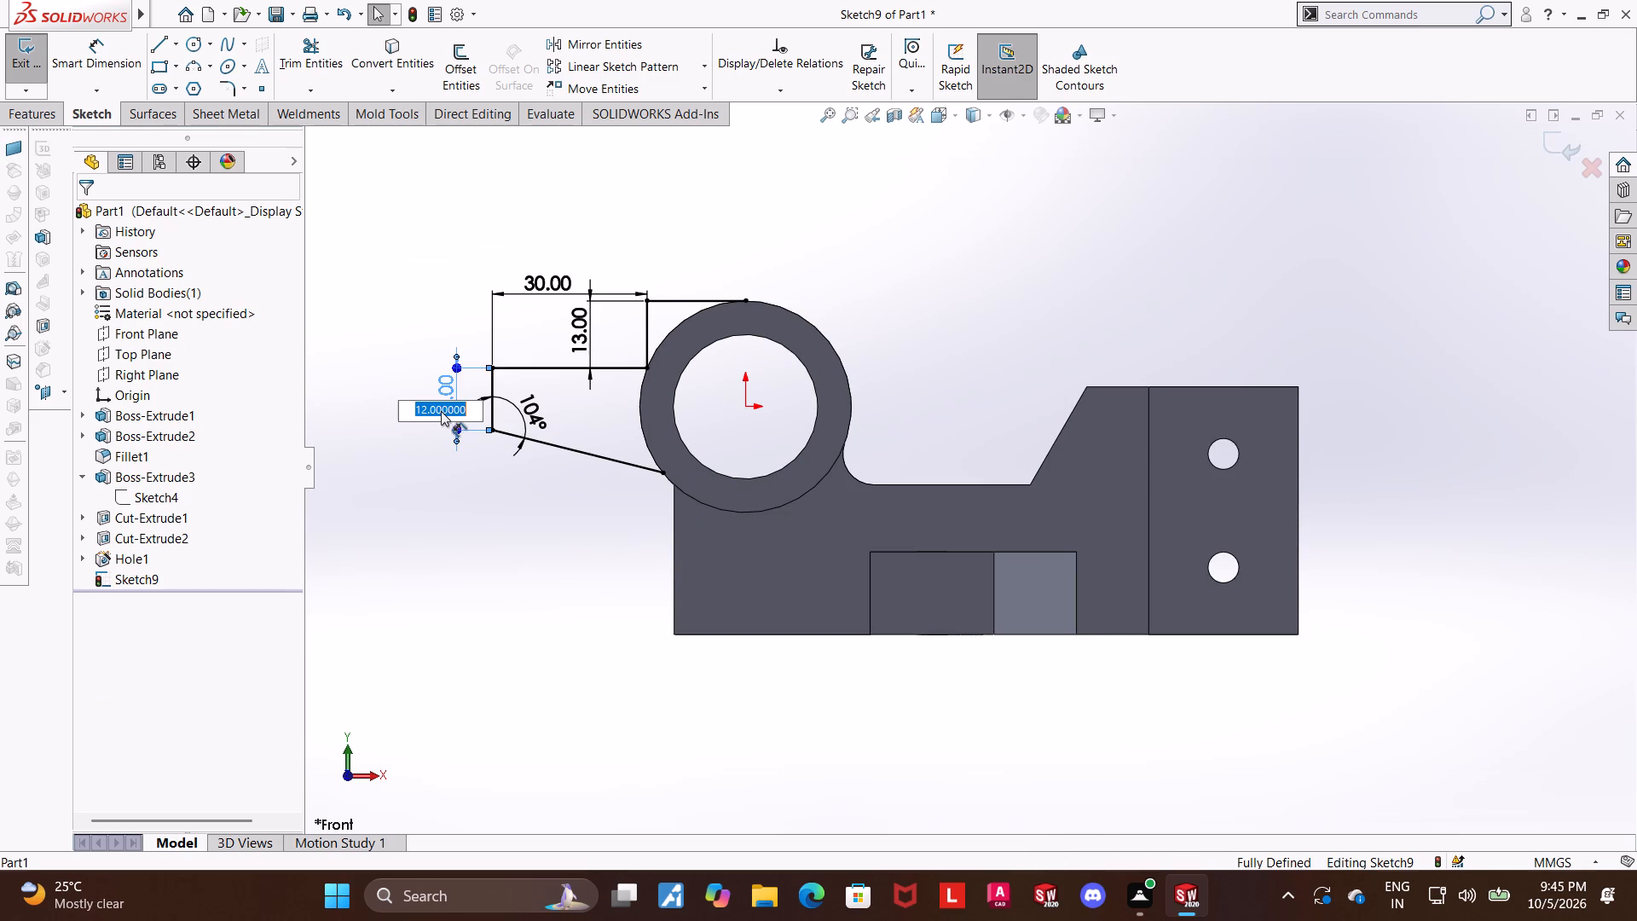
text(13)
key(Return)
key(Escape)
key(Escape)
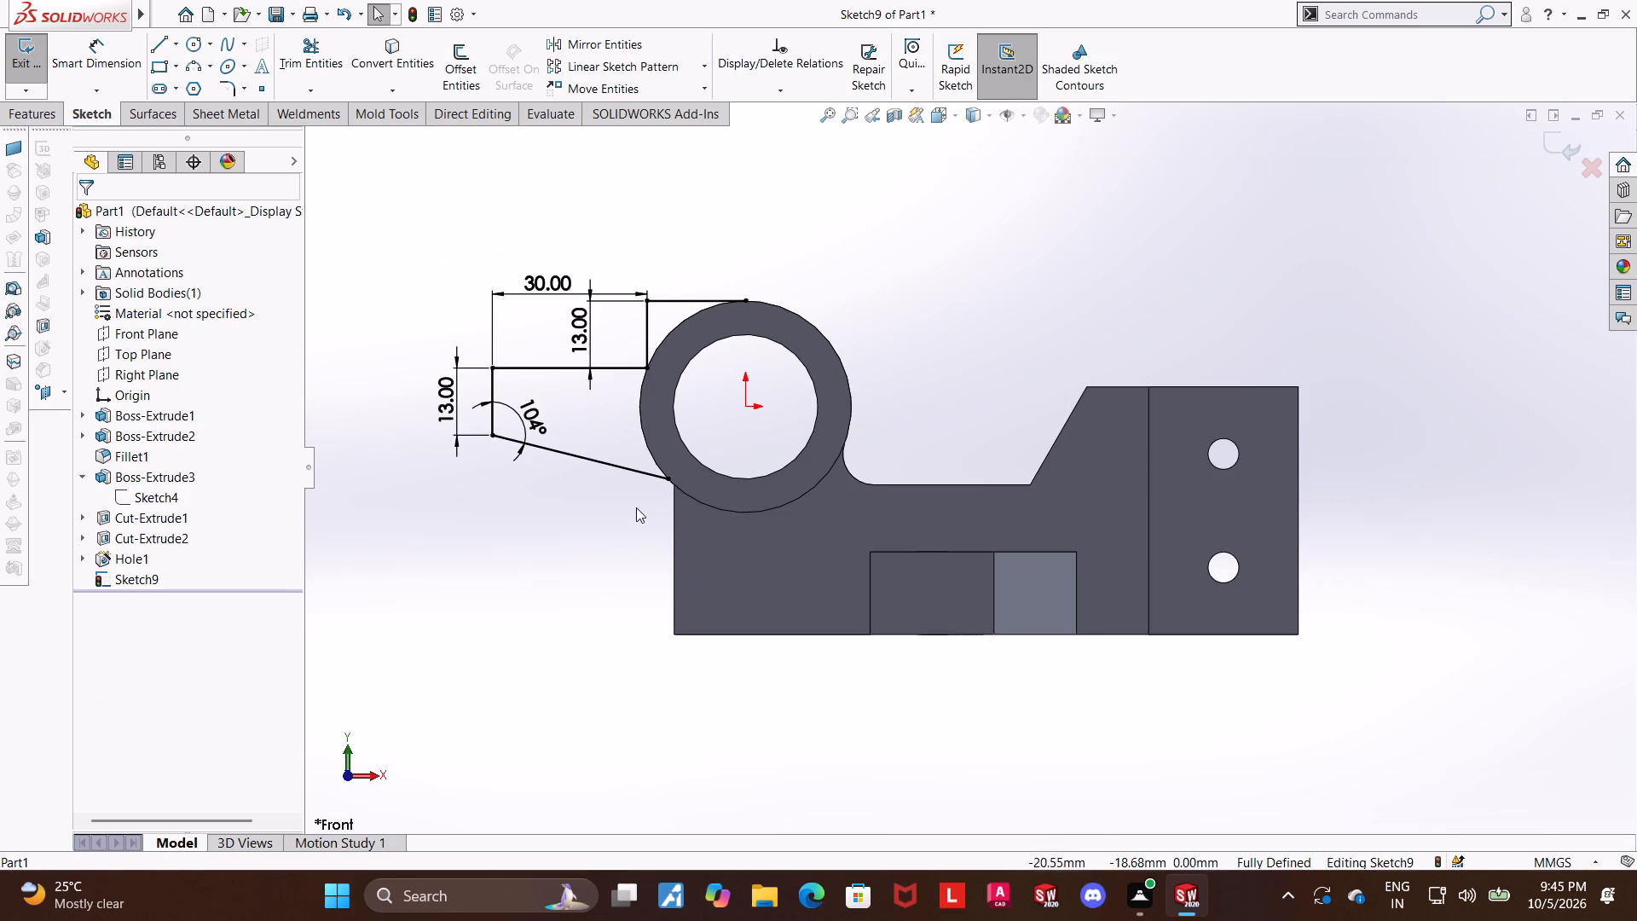
click(636, 507)
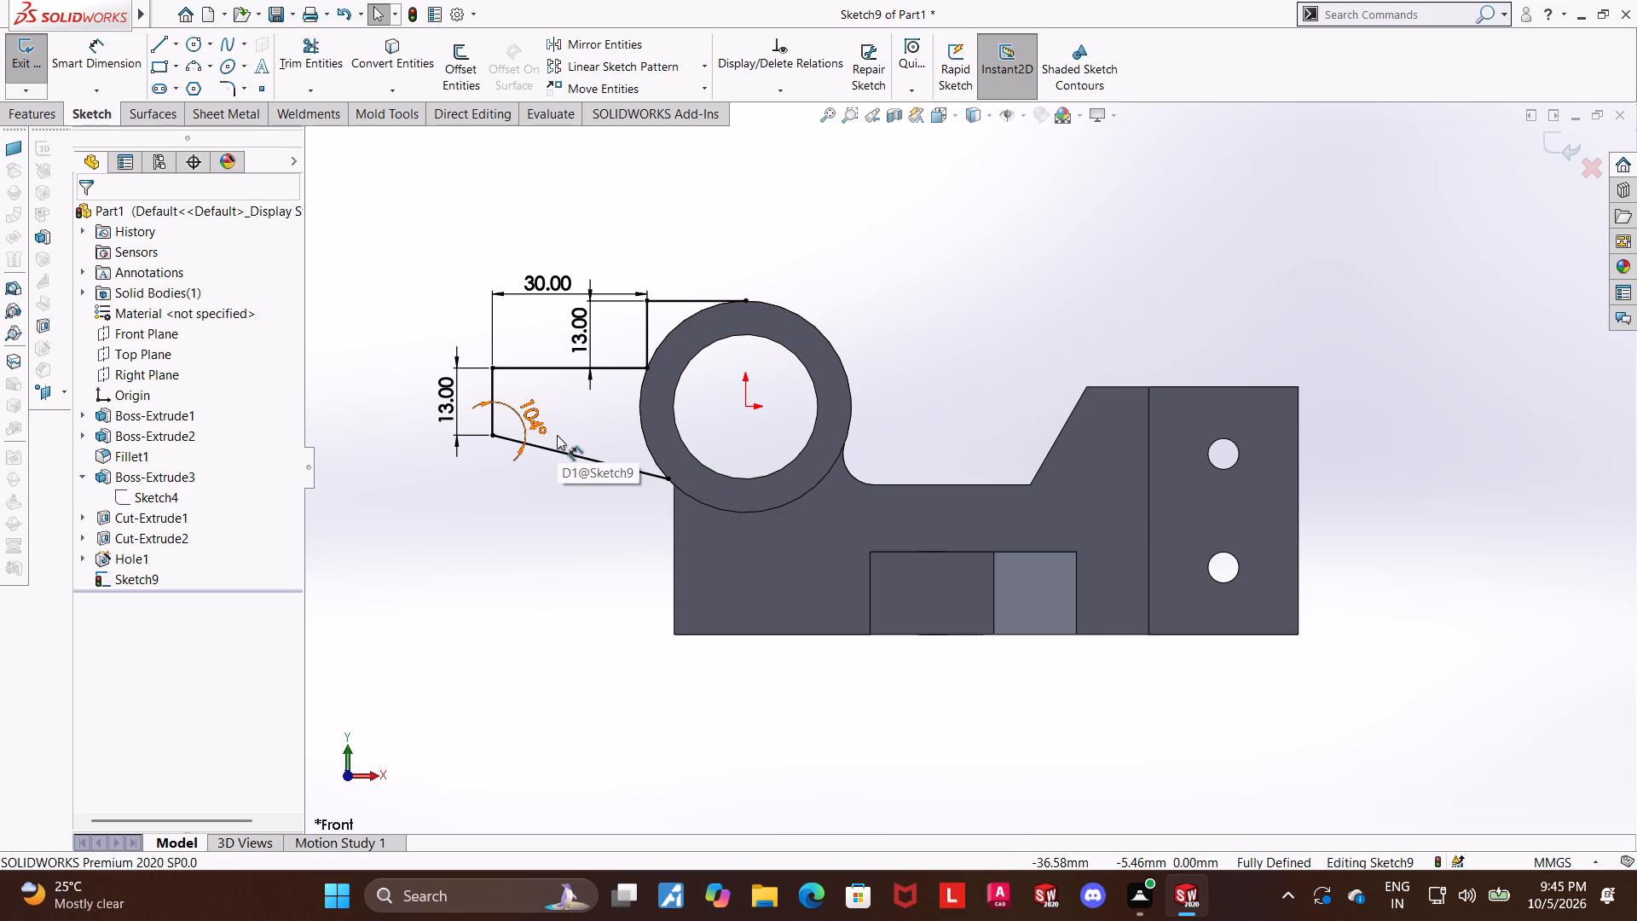
click(560, 546)
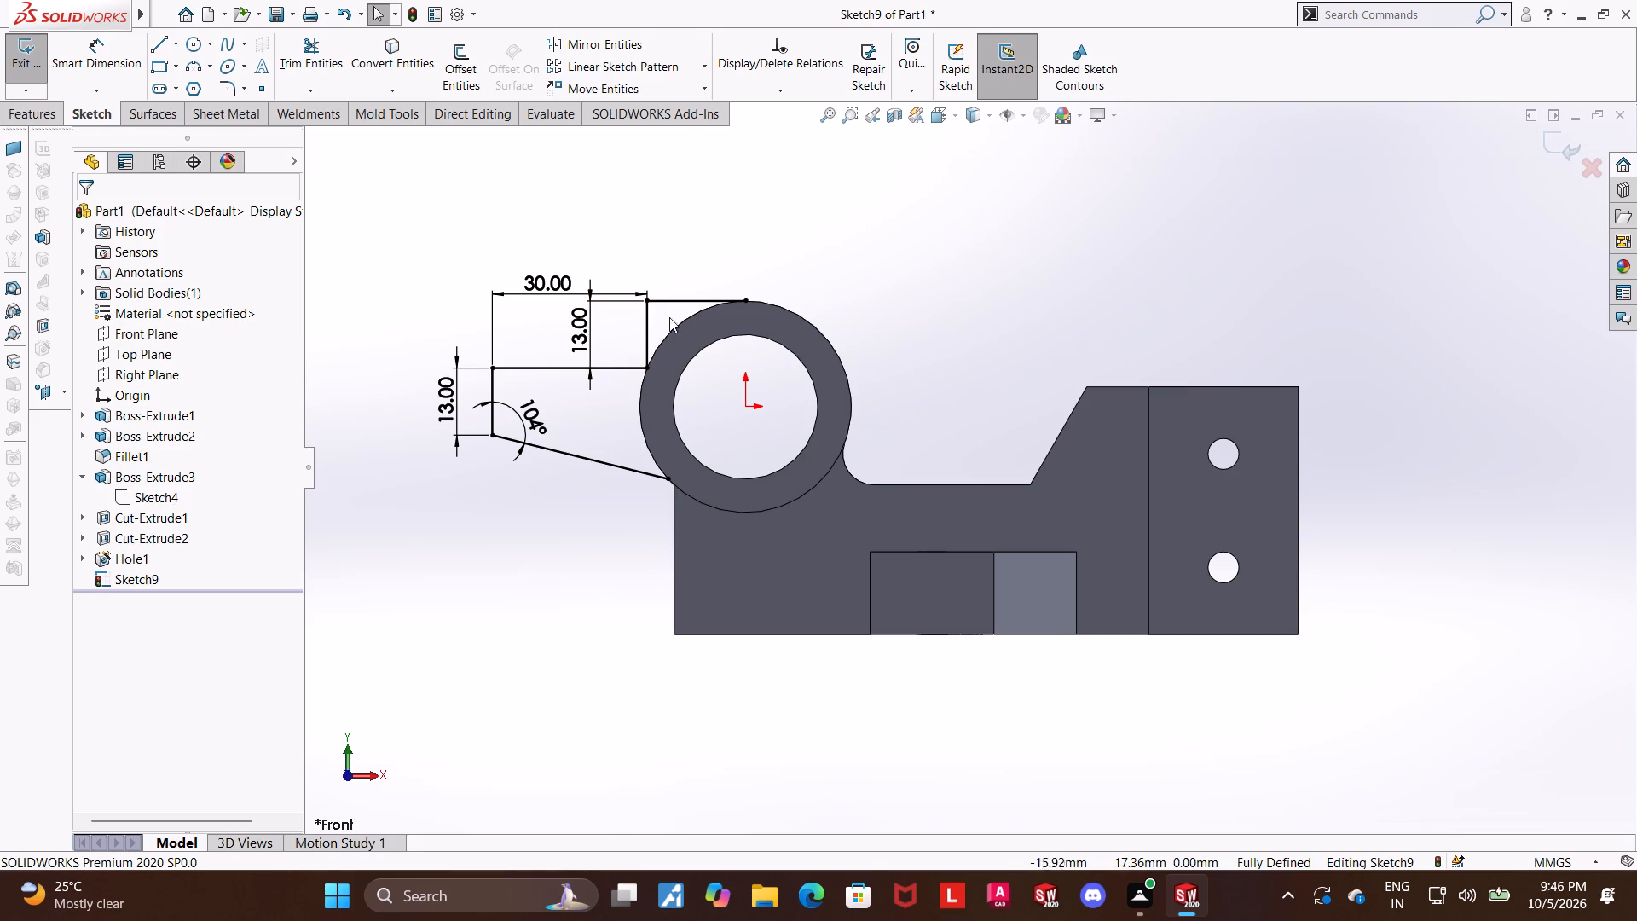
Convert the ring's outer circular edge into the arm profile sketch.
scroll(694, 363, down, 3)
click(425, 40)
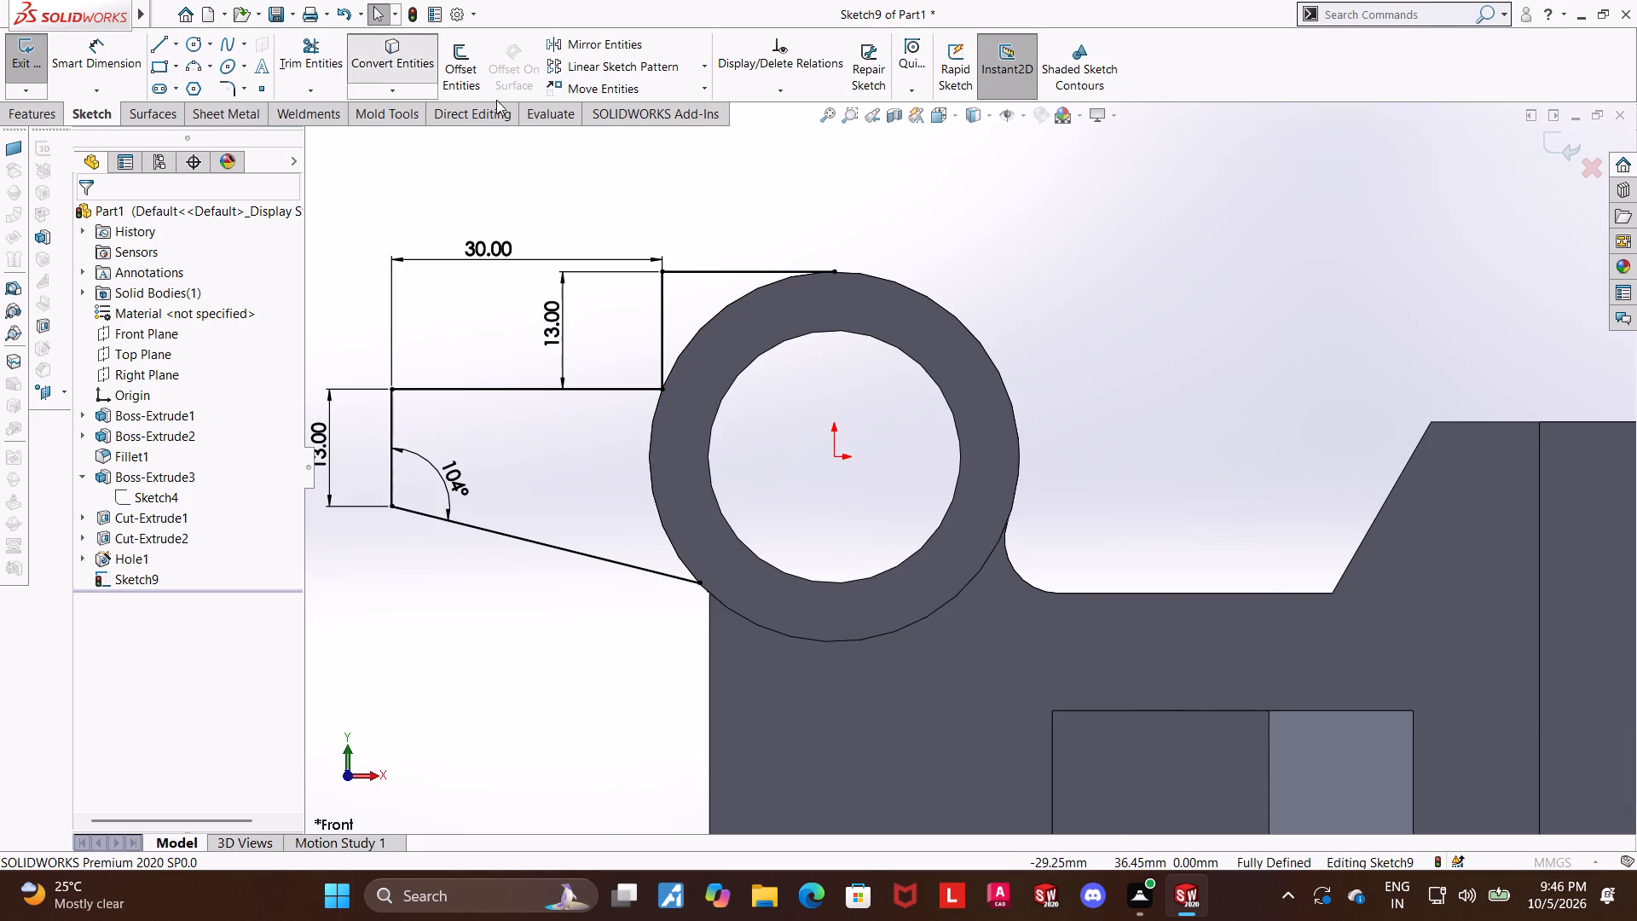
click(855, 273)
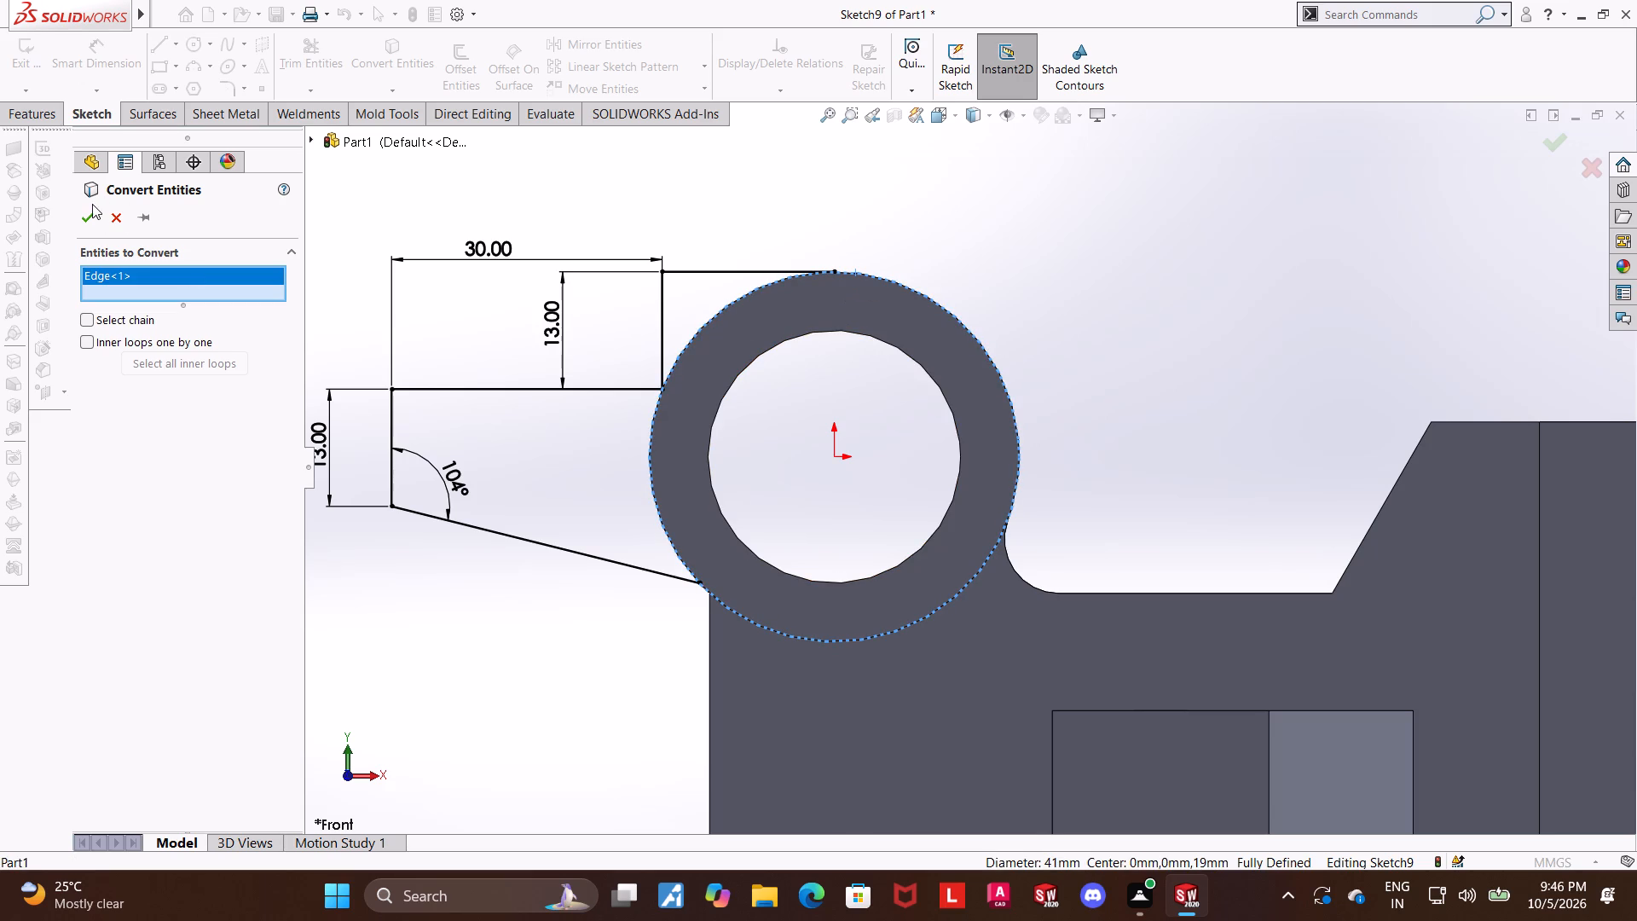
click(92, 208)
click(950, 252)
Trim away the part of the converted circle outside the arm profile, keeping only the arc on the arm side.
click(320, 62)
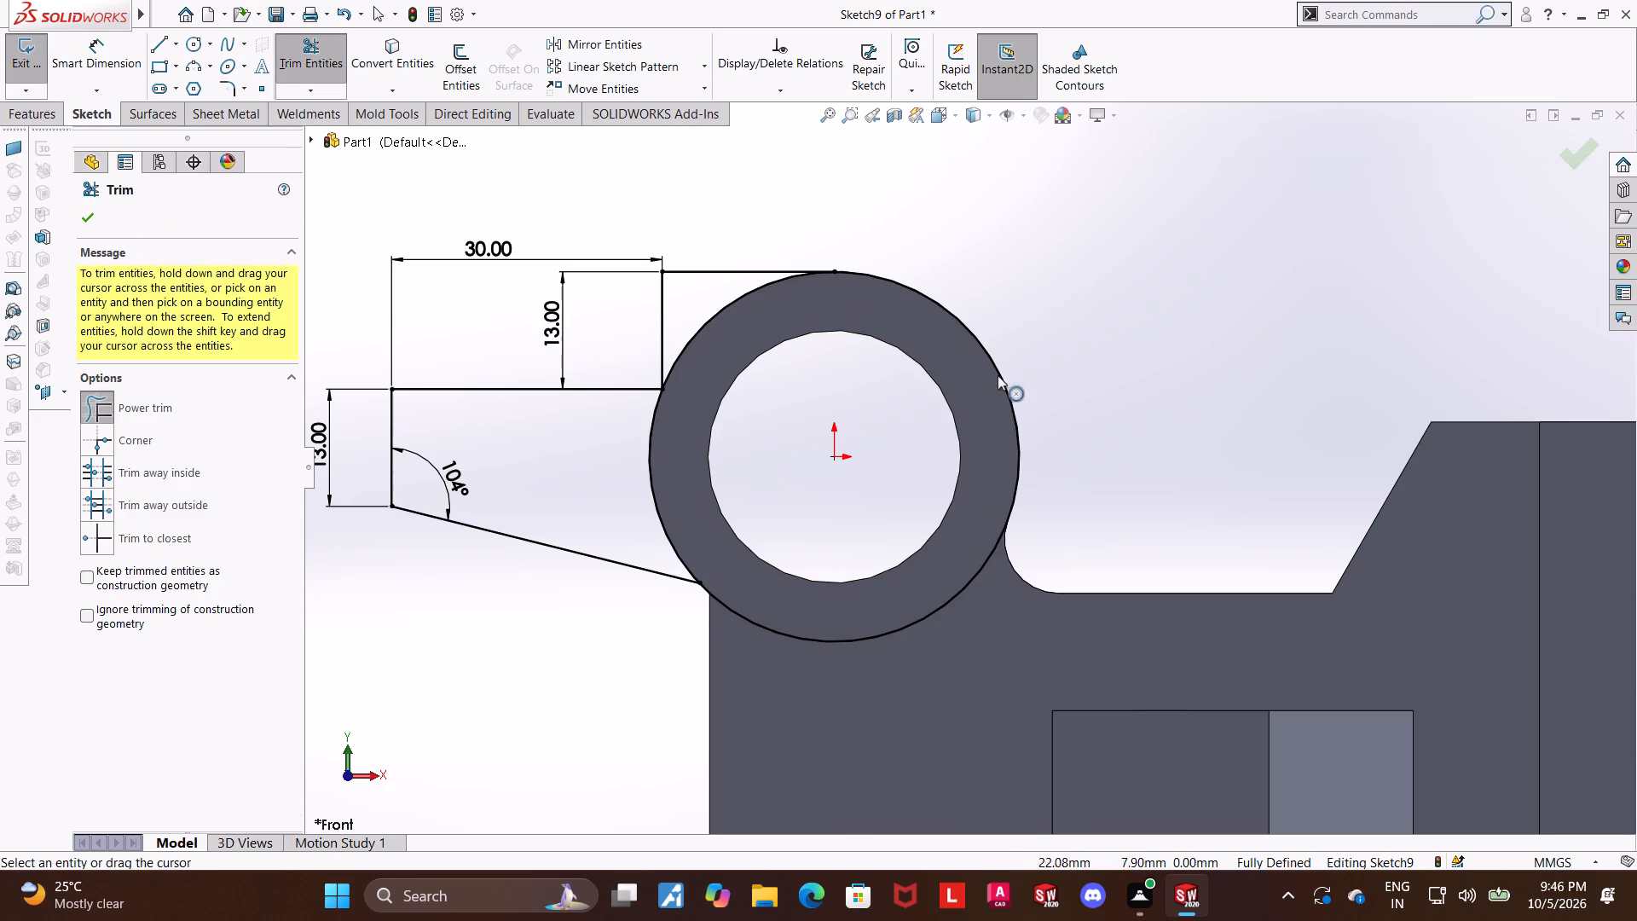
drag(958, 364, 1437, 292)
scroll(857, 284, down, 7)
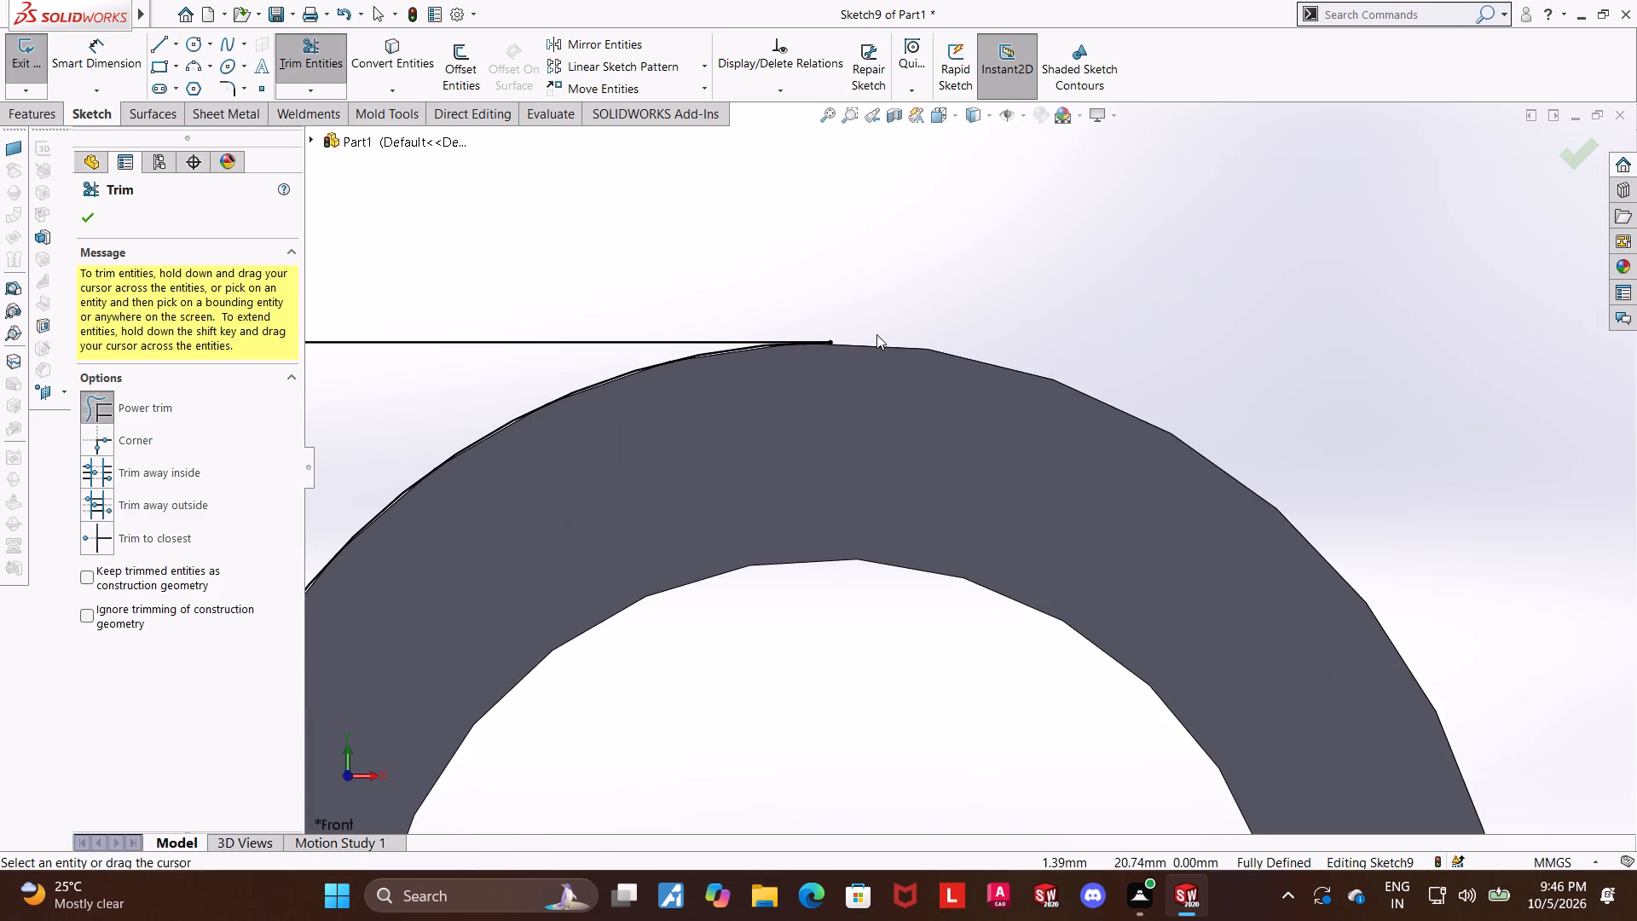
key(Escape)
key(Escape)
key(Escape)
Examine where the arm profile's lines meet the converted arc, at the sloped line's end and the step corner.
scroll(858, 350, up, 3)
scroll(914, 420, up, 5)
scroll(1018, 550, up, 1)
scroll(968, 640, down, 2)
scroll(882, 639, down, 5)
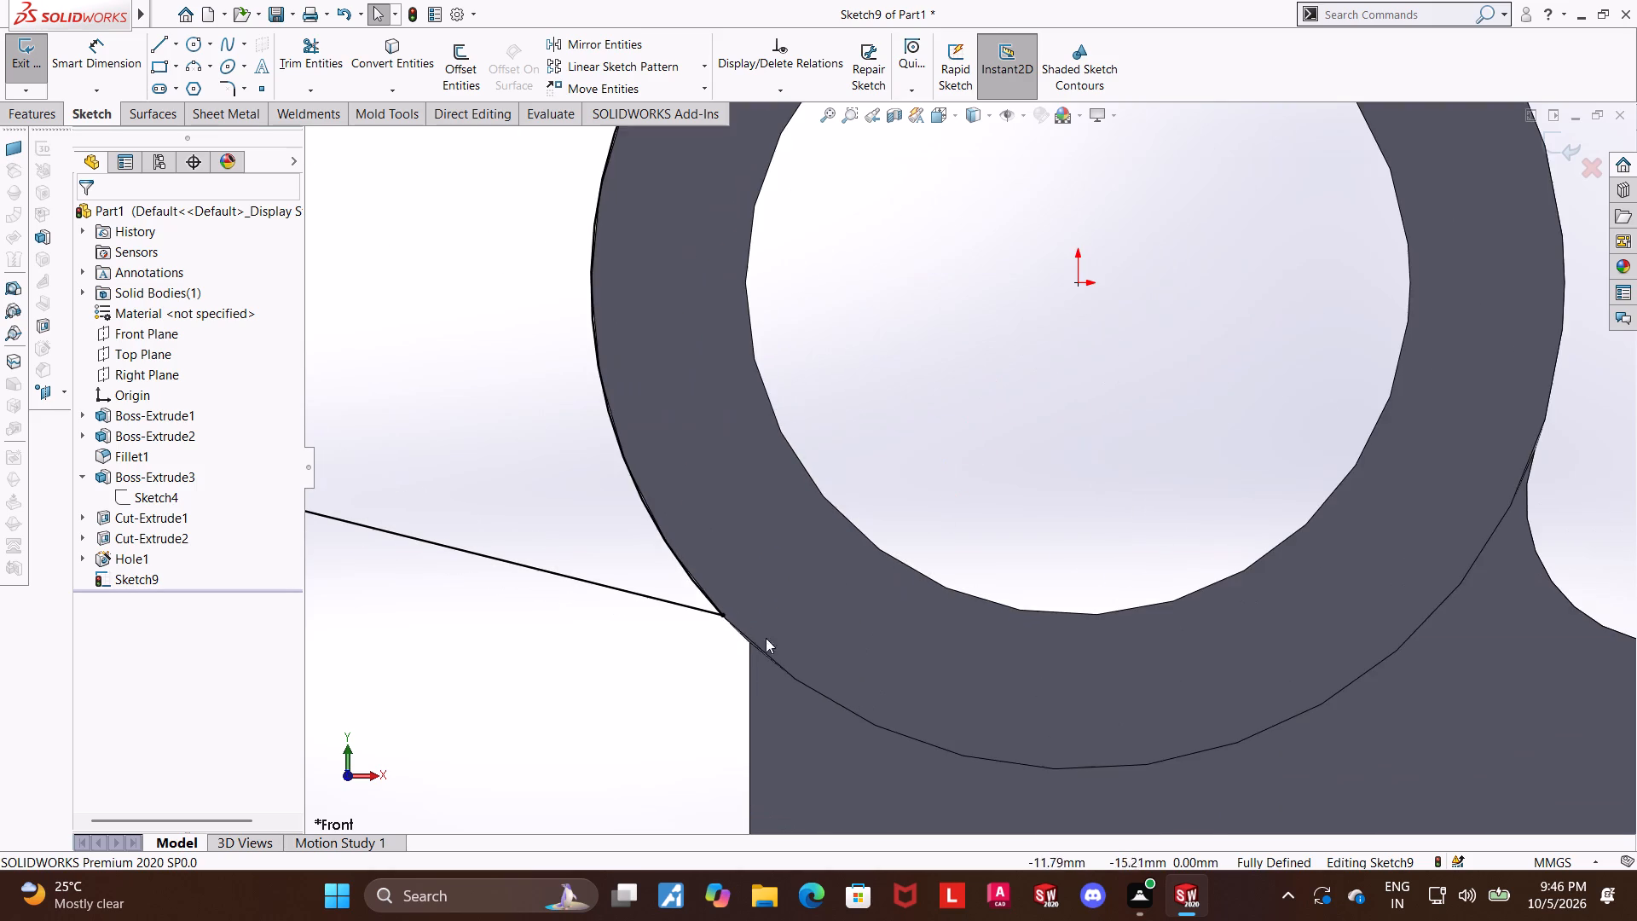
scroll(704, 597, up, 5)
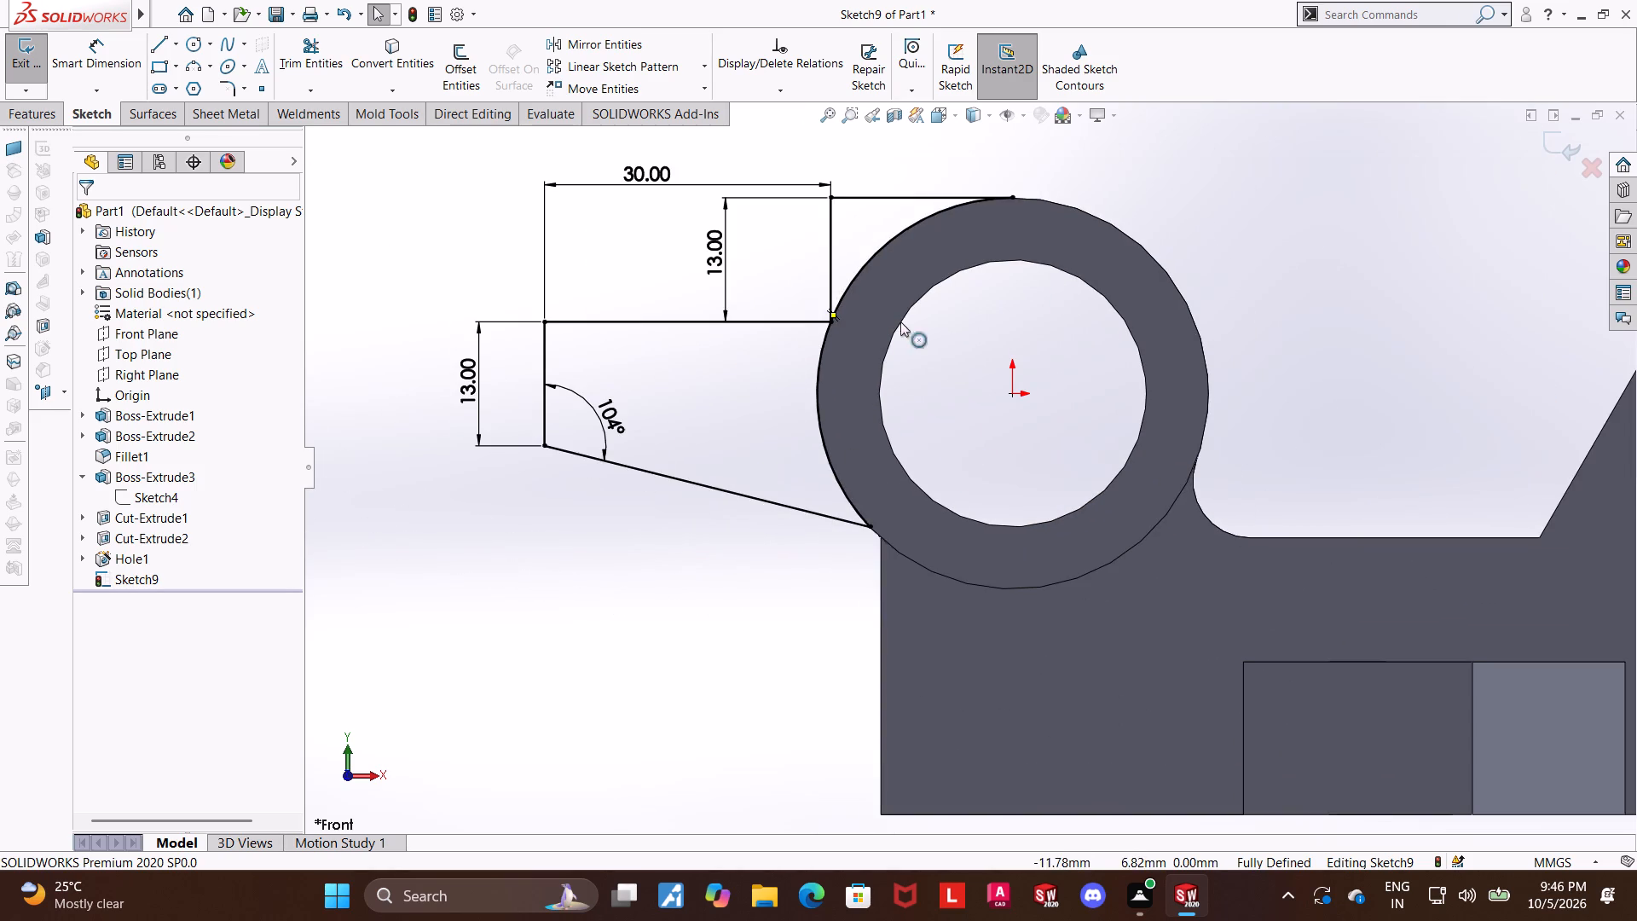
scroll(830, 410, down, 6)
scroll(973, 140, down, 3)
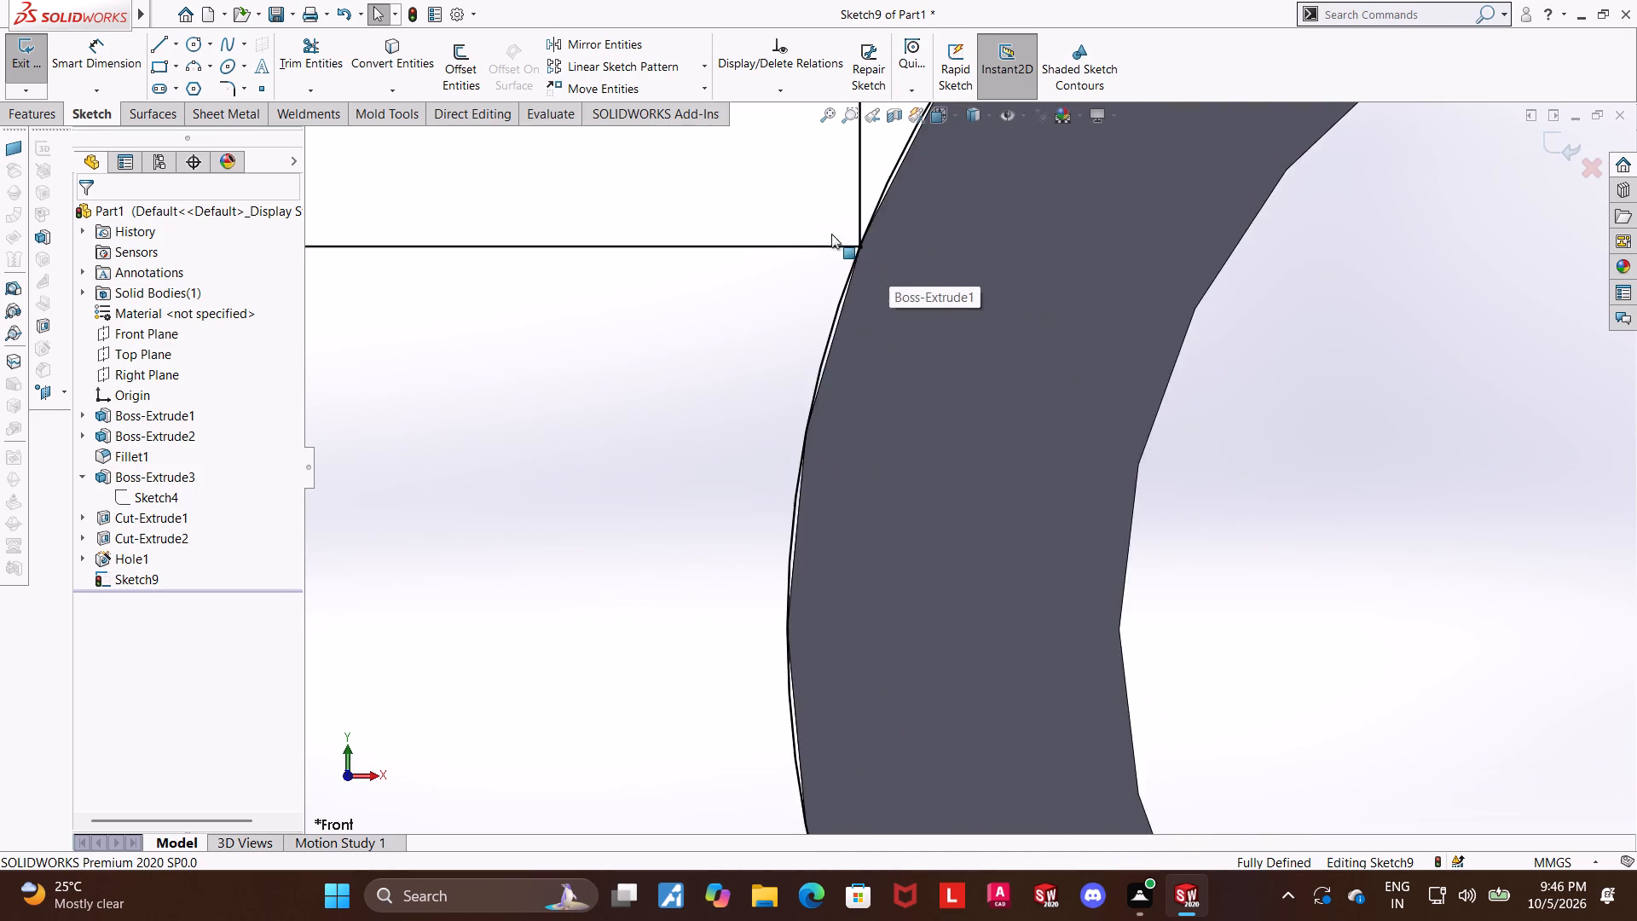
scroll(802, 253, down, 4)
scroll(972, 301, down, 10)
scroll(940, 399, down, 8)
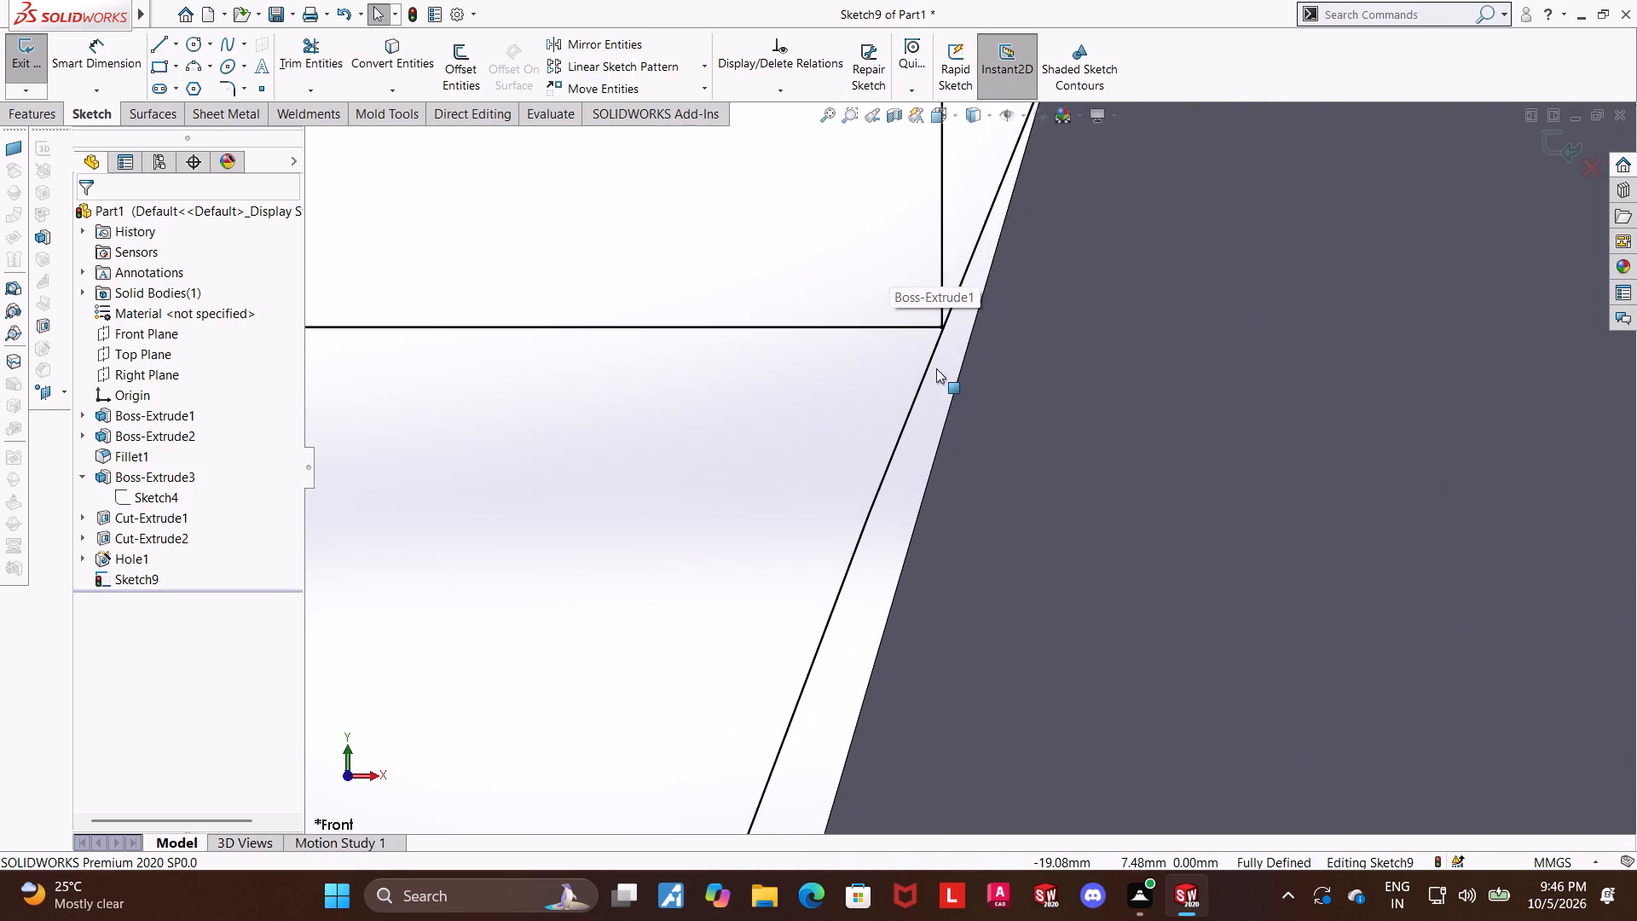
scroll(936, 347, down, 15)
scroll(980, 436, up, 20)
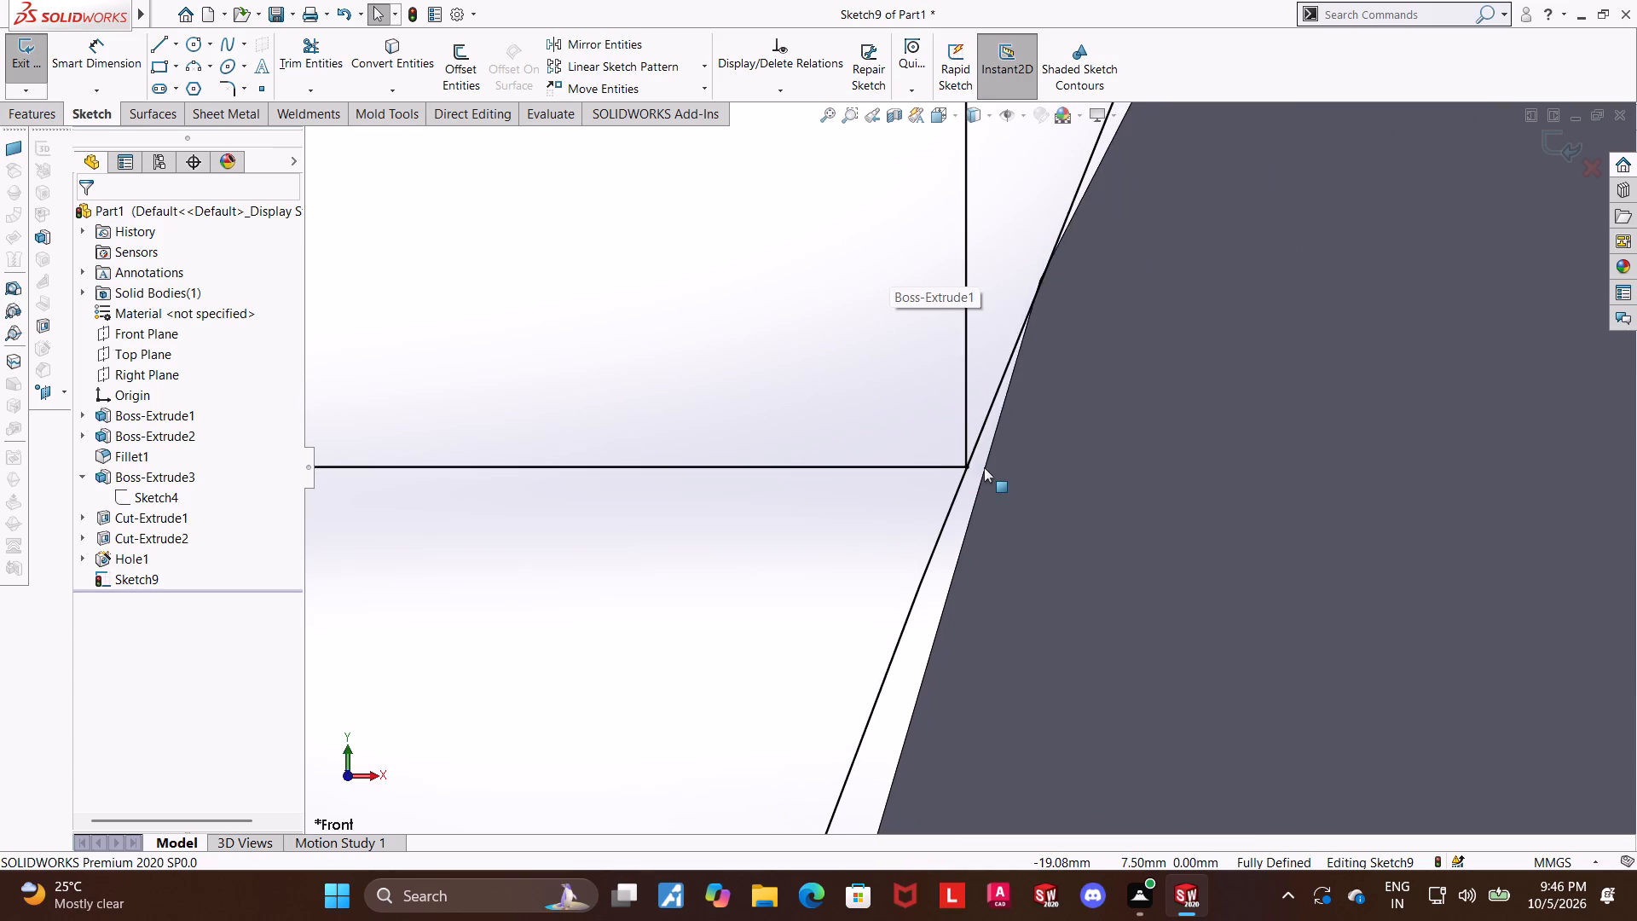
scroll(984, 467, up, 11)
scroll(984, 467, up, 18)
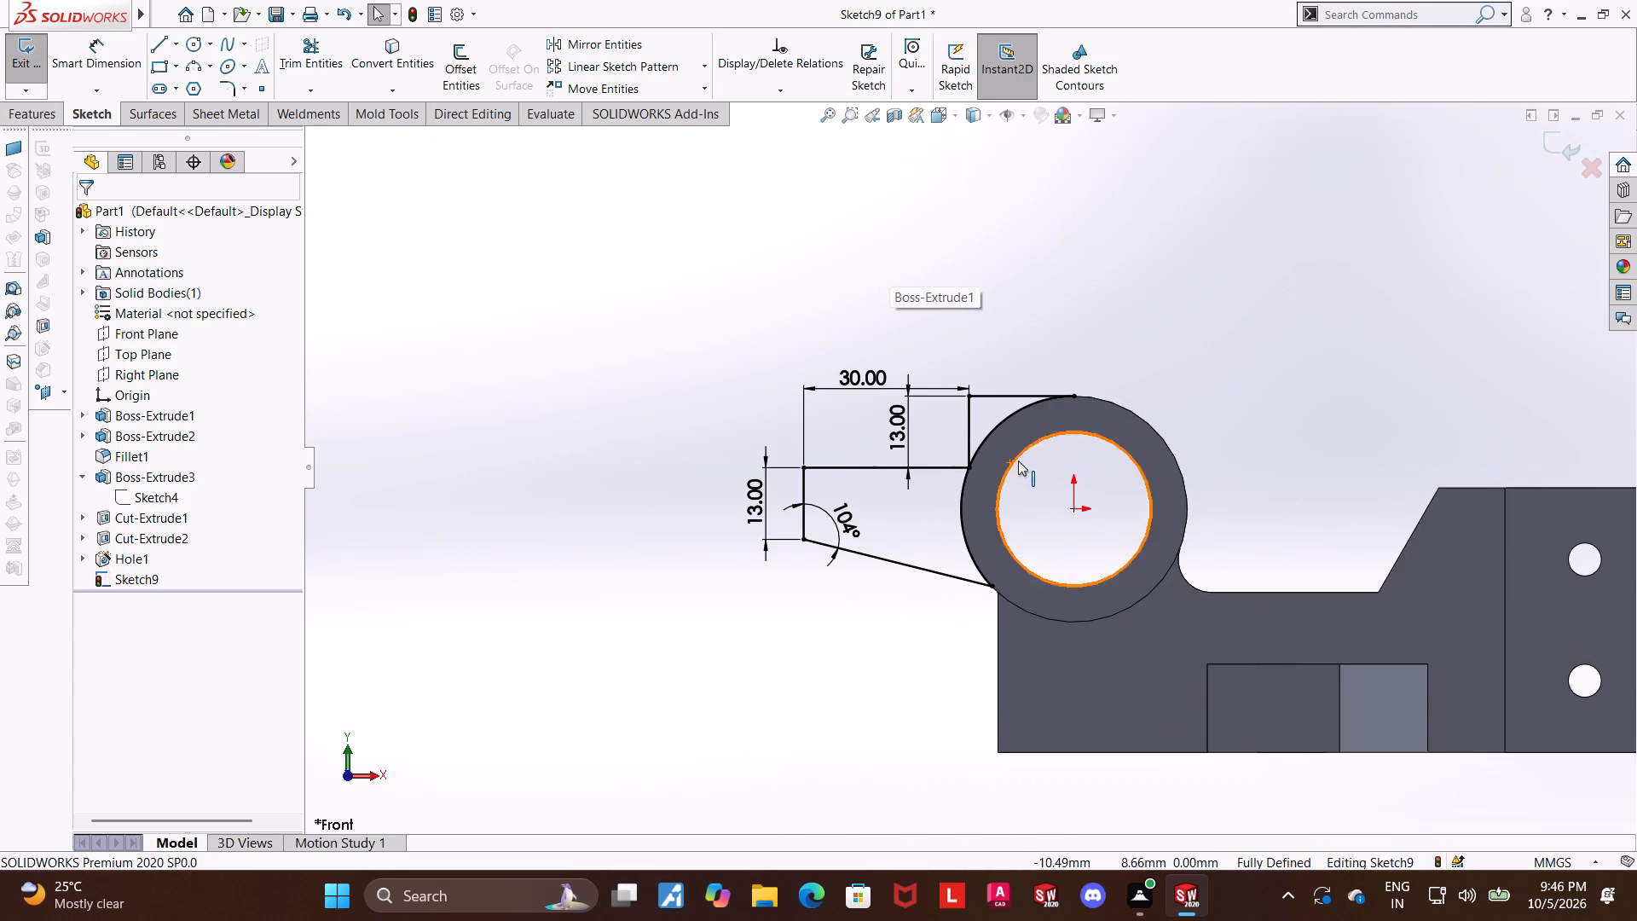
scroll(1021, 467, up, 1)
scroll(981, 505, down, 9)
scroll(975, 504, up, 5)
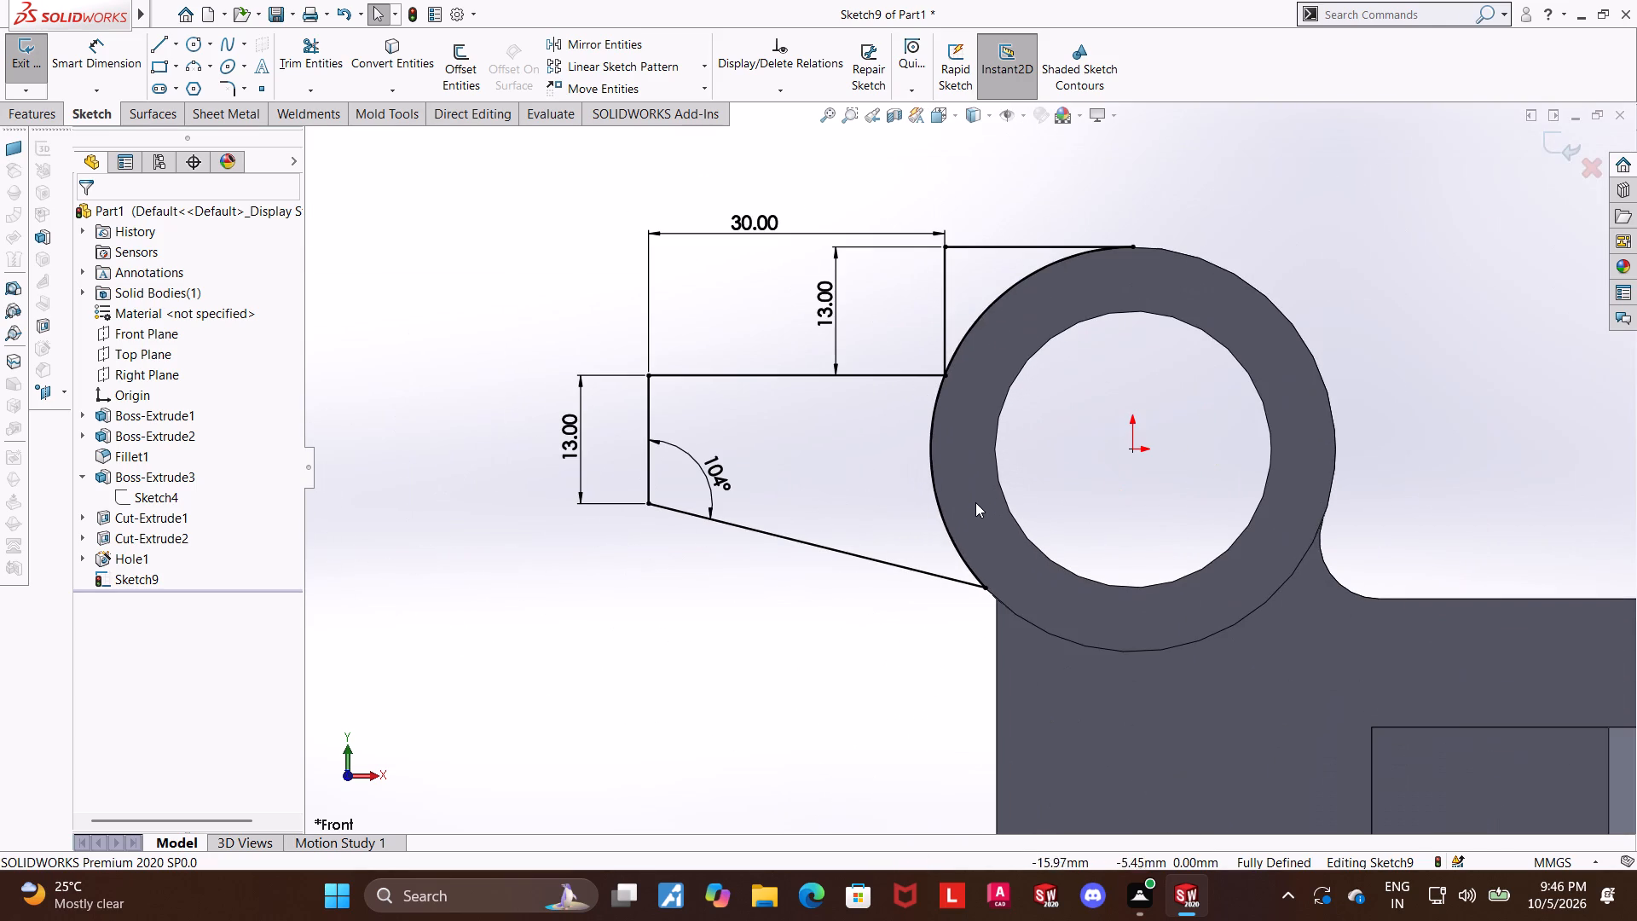
drag(930, 470, 956, 471)
click(815, 638)
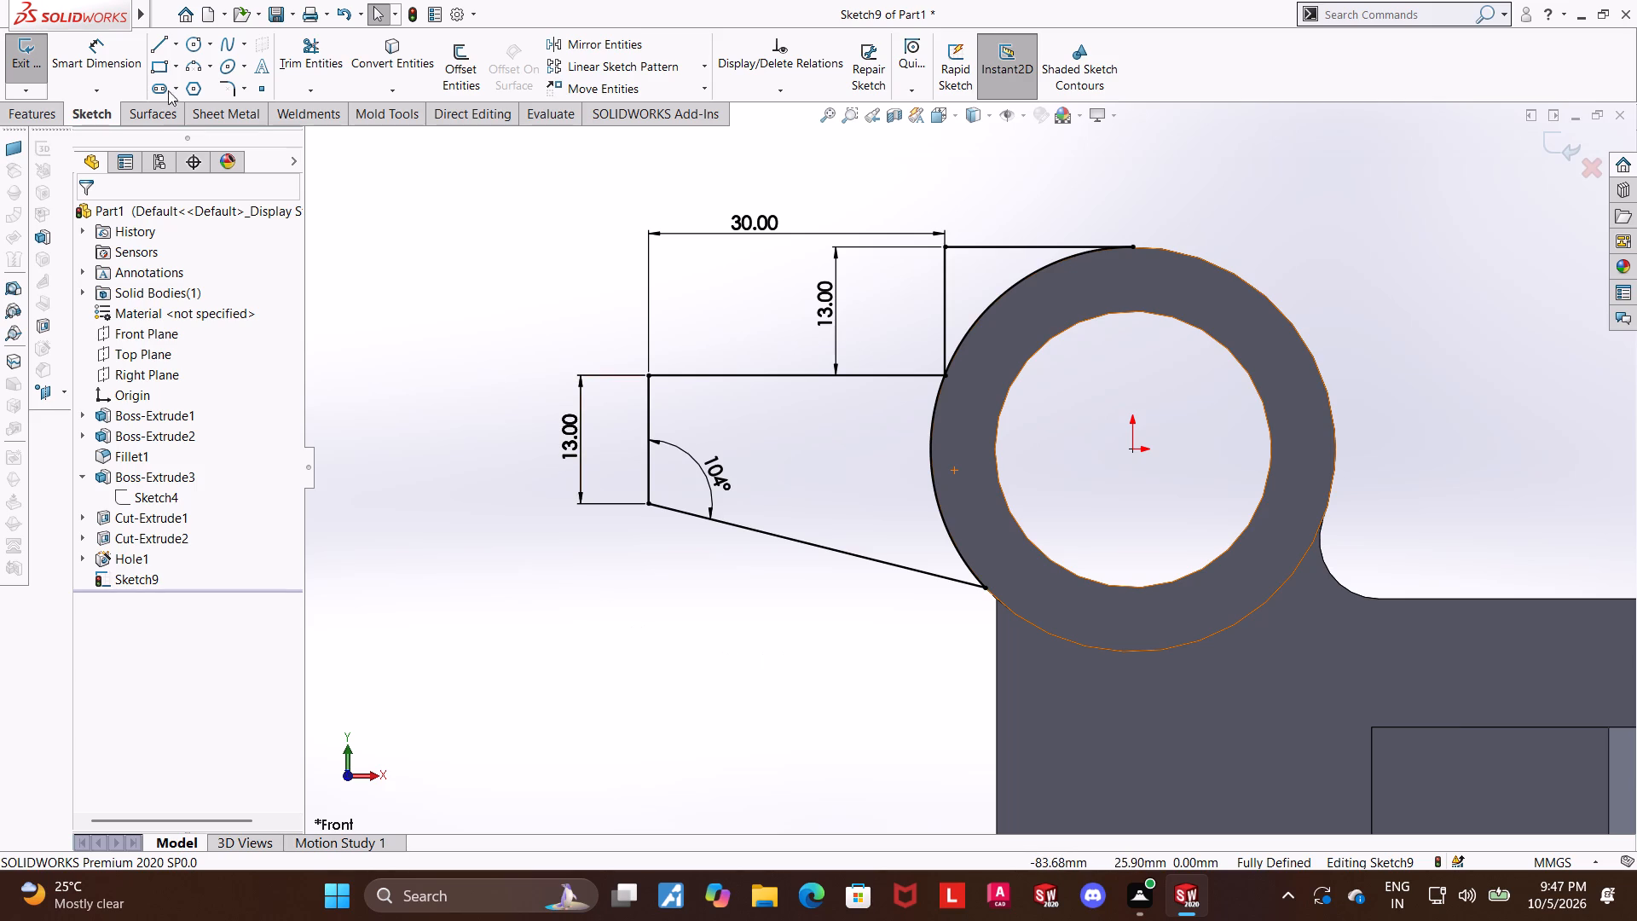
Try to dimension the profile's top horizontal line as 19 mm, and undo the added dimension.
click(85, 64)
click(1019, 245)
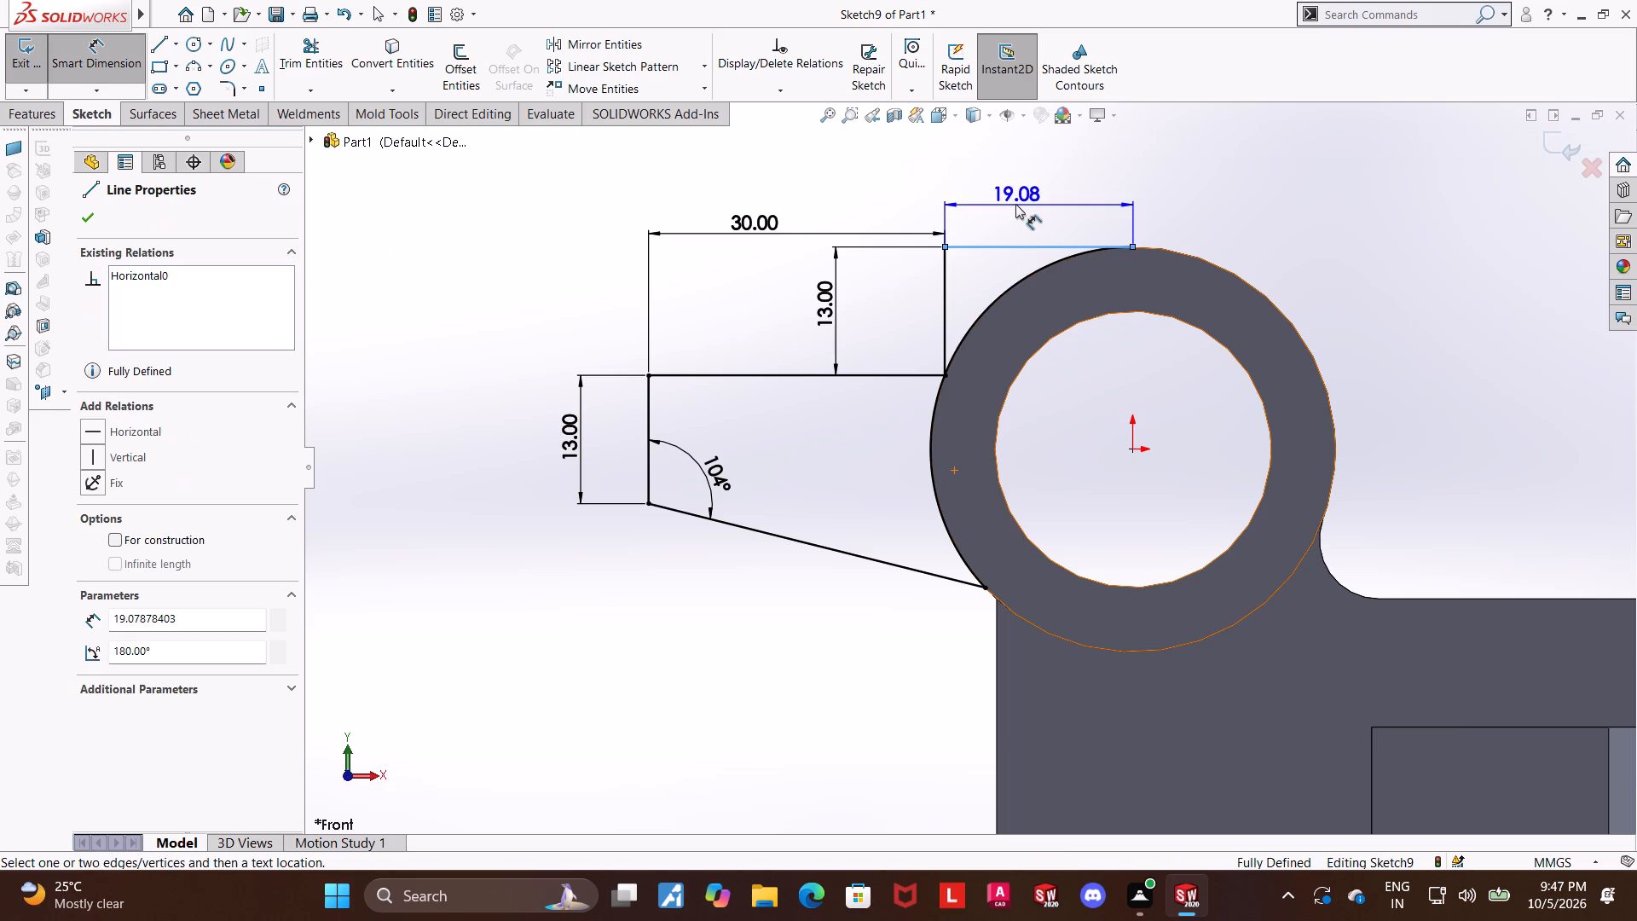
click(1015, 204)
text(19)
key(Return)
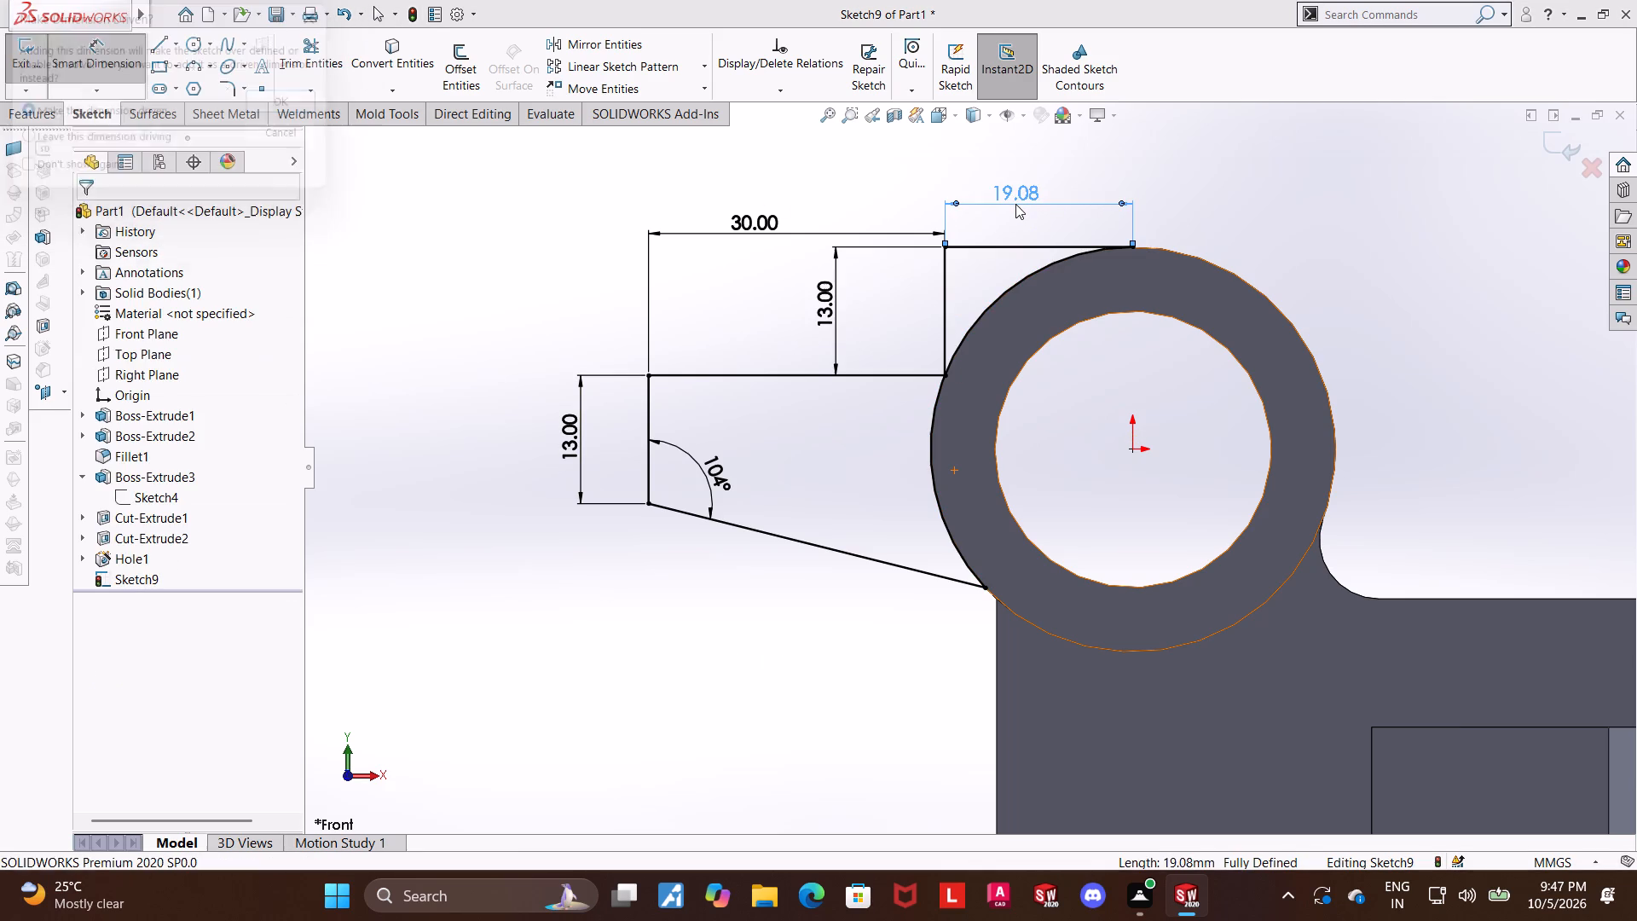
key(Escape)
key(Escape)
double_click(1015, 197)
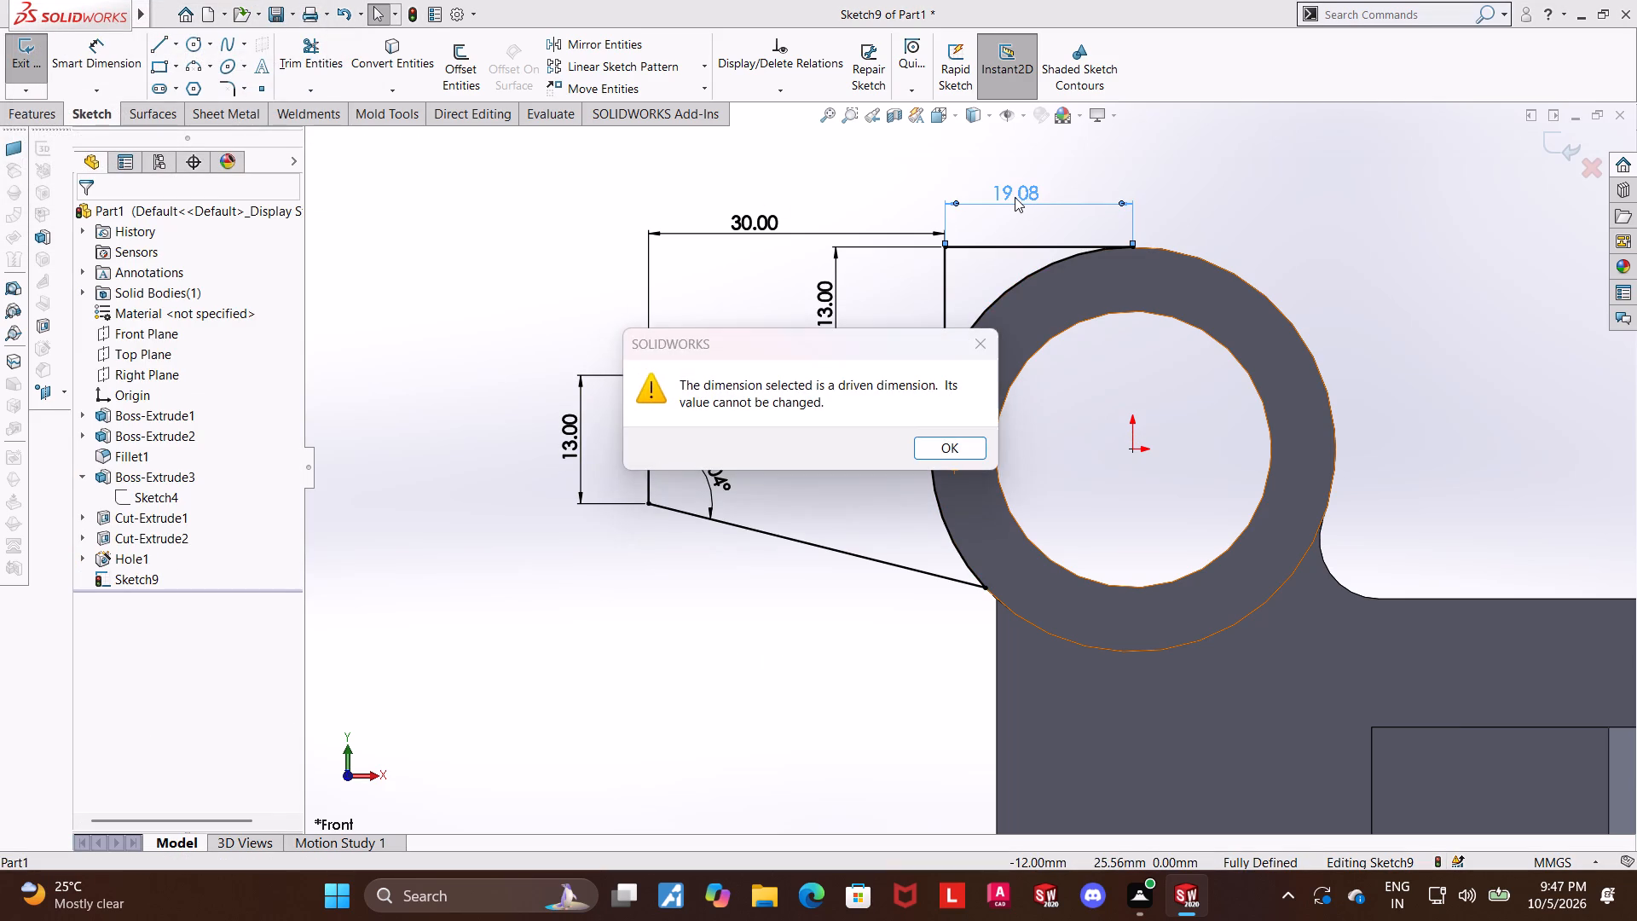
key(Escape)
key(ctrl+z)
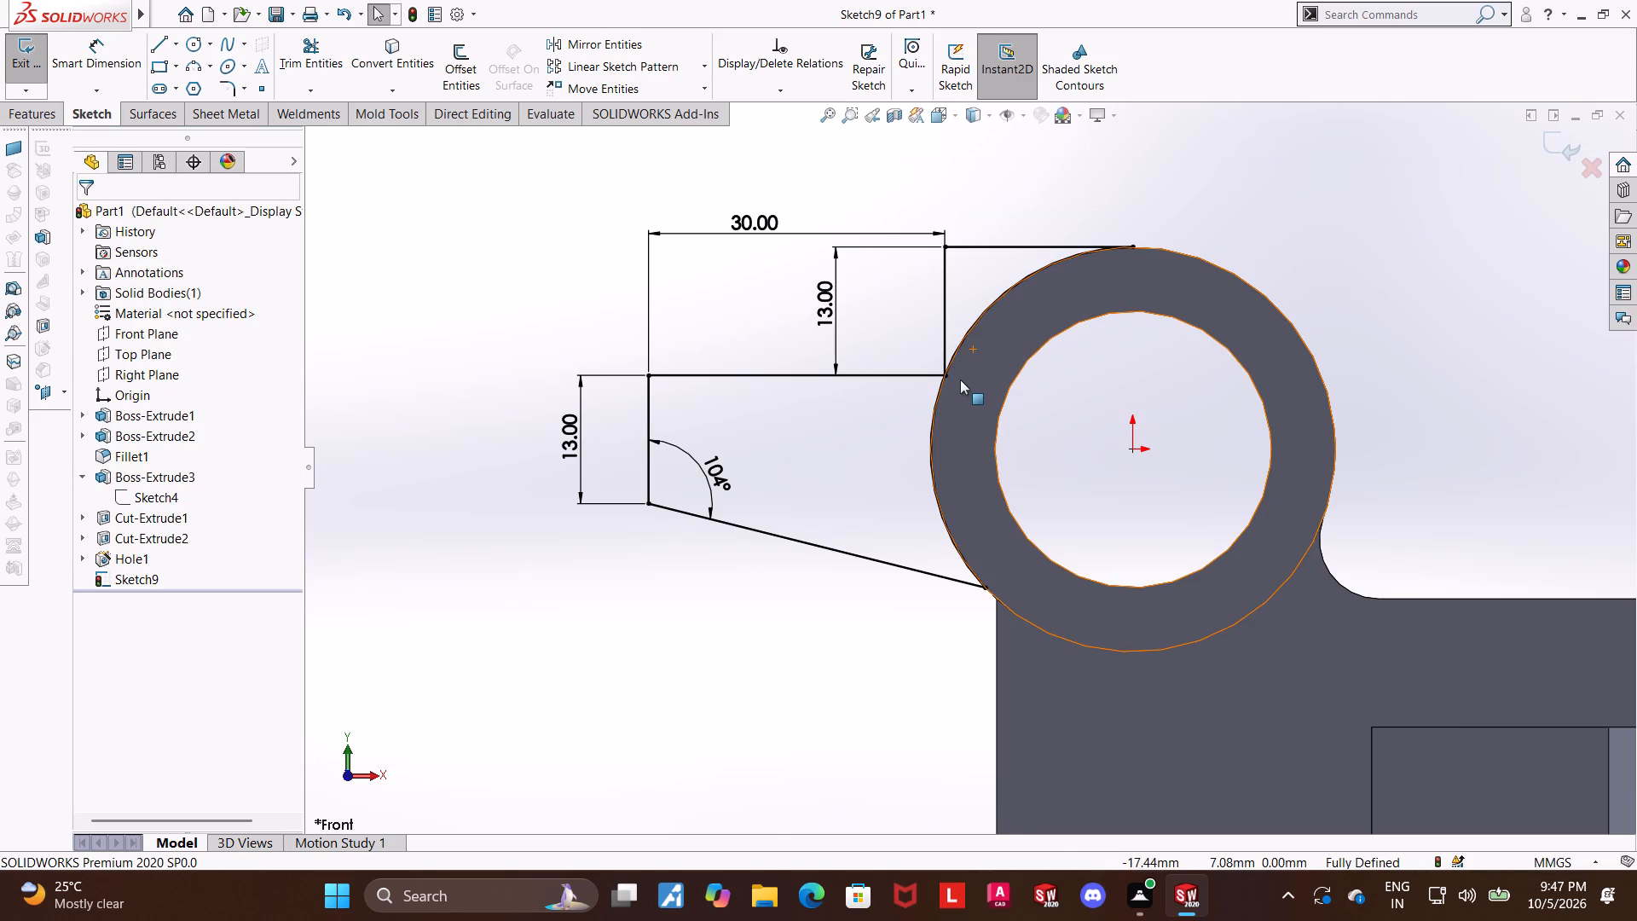
Trim away the short vertical step line between the profile's top and lower horizontal lines.
scroll(932, 353, down, 2)
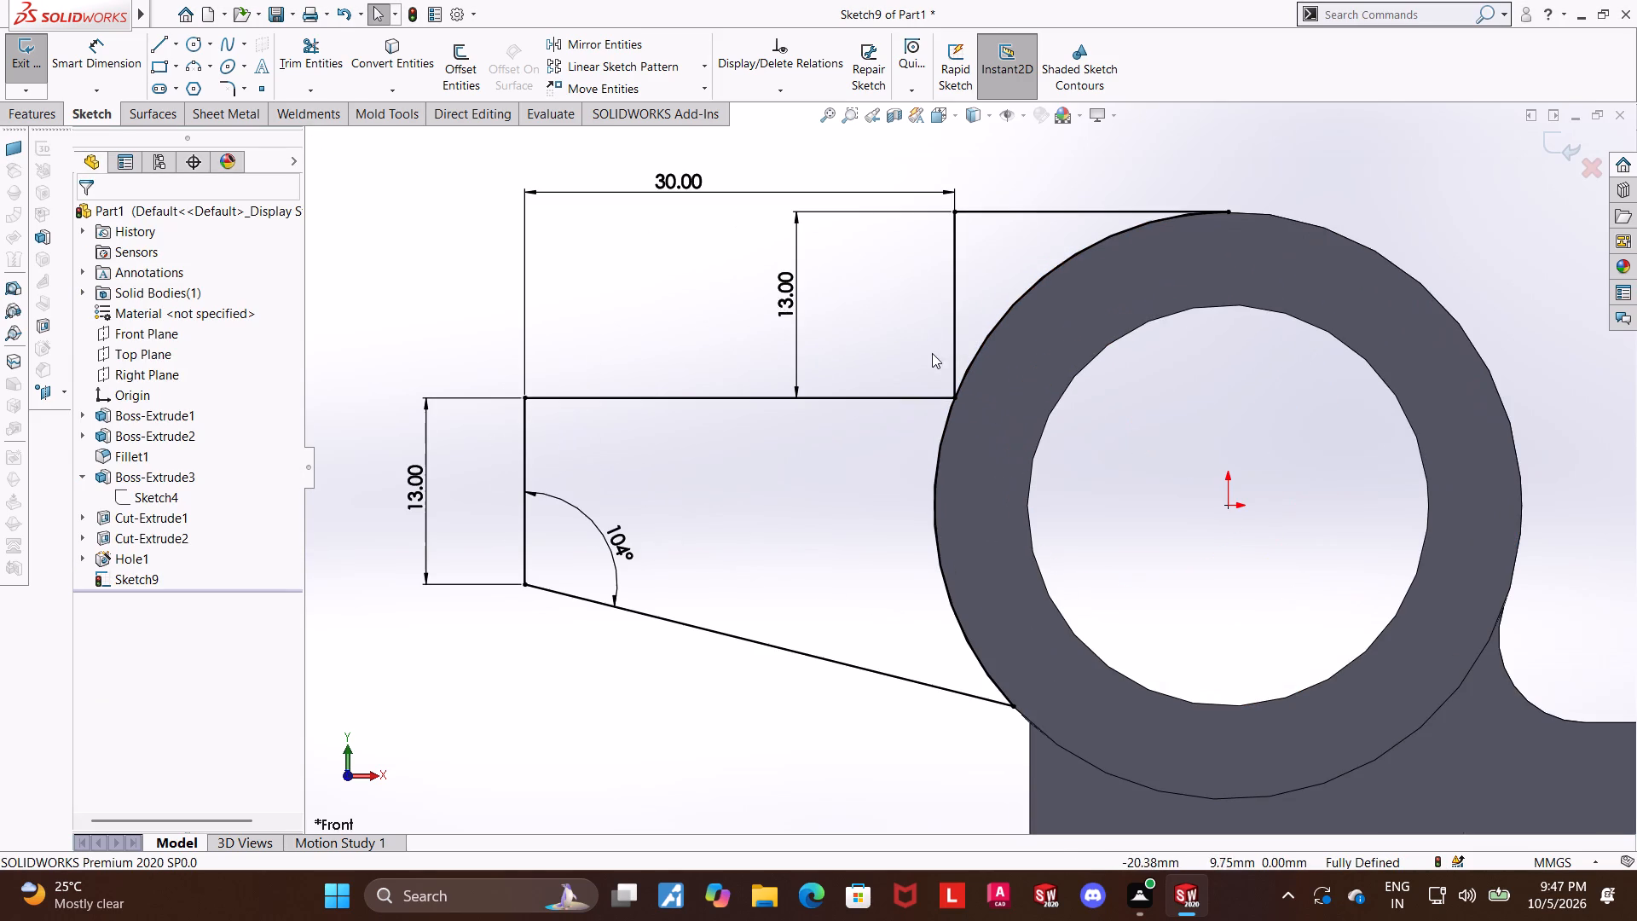
click(310, 56)
drag(965, 293, 942, 290)
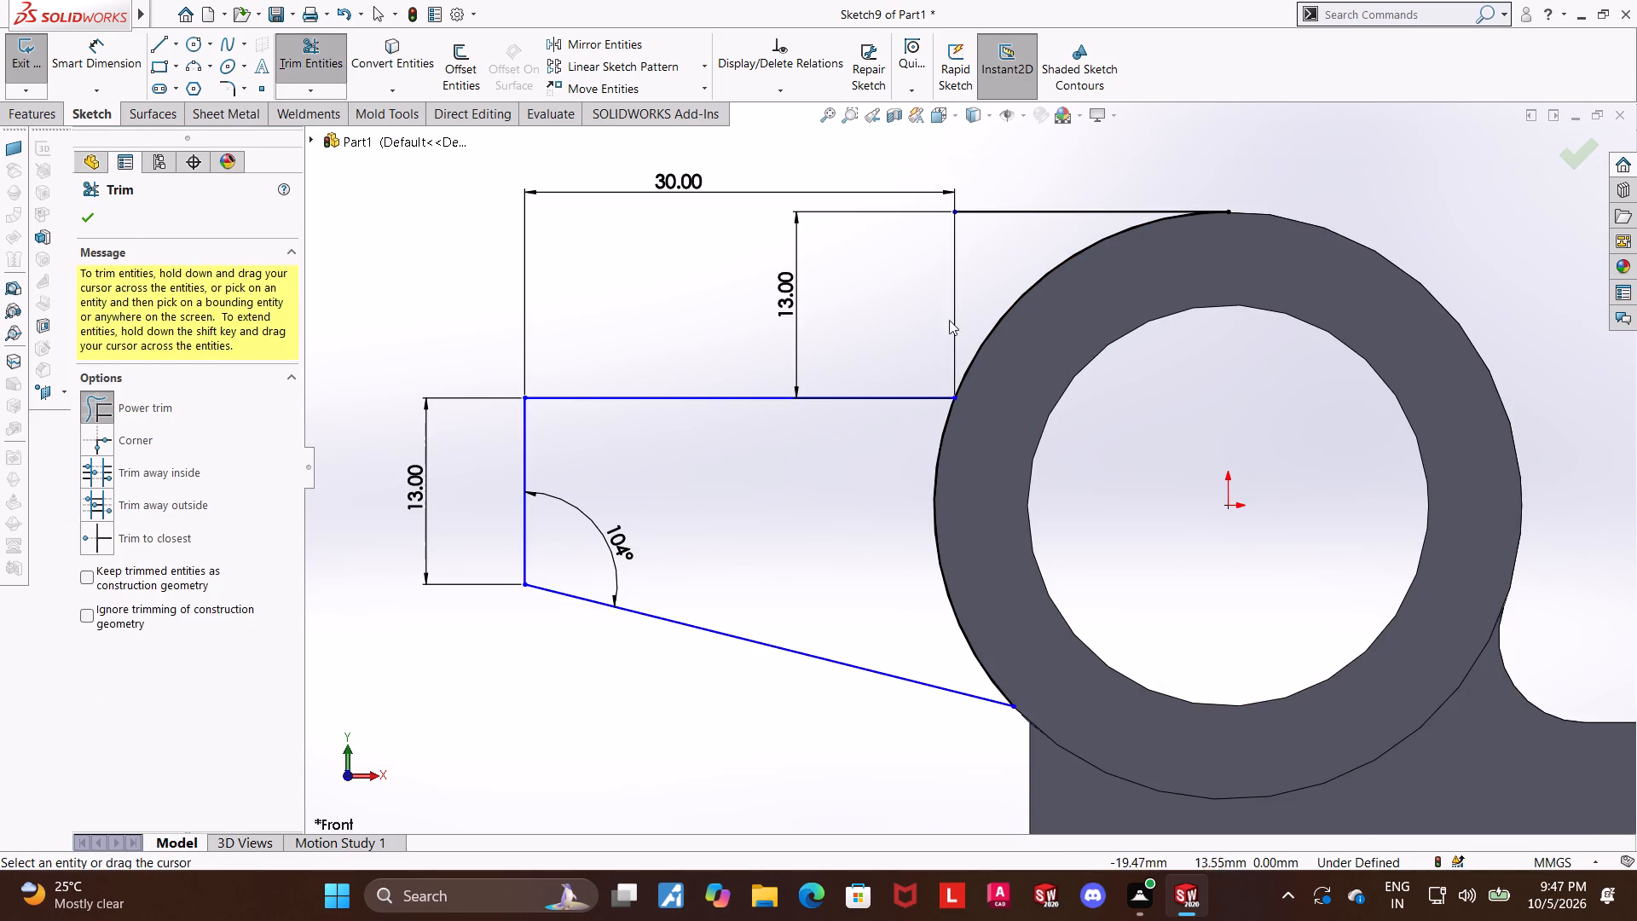
key(Escape)
key(Escape)
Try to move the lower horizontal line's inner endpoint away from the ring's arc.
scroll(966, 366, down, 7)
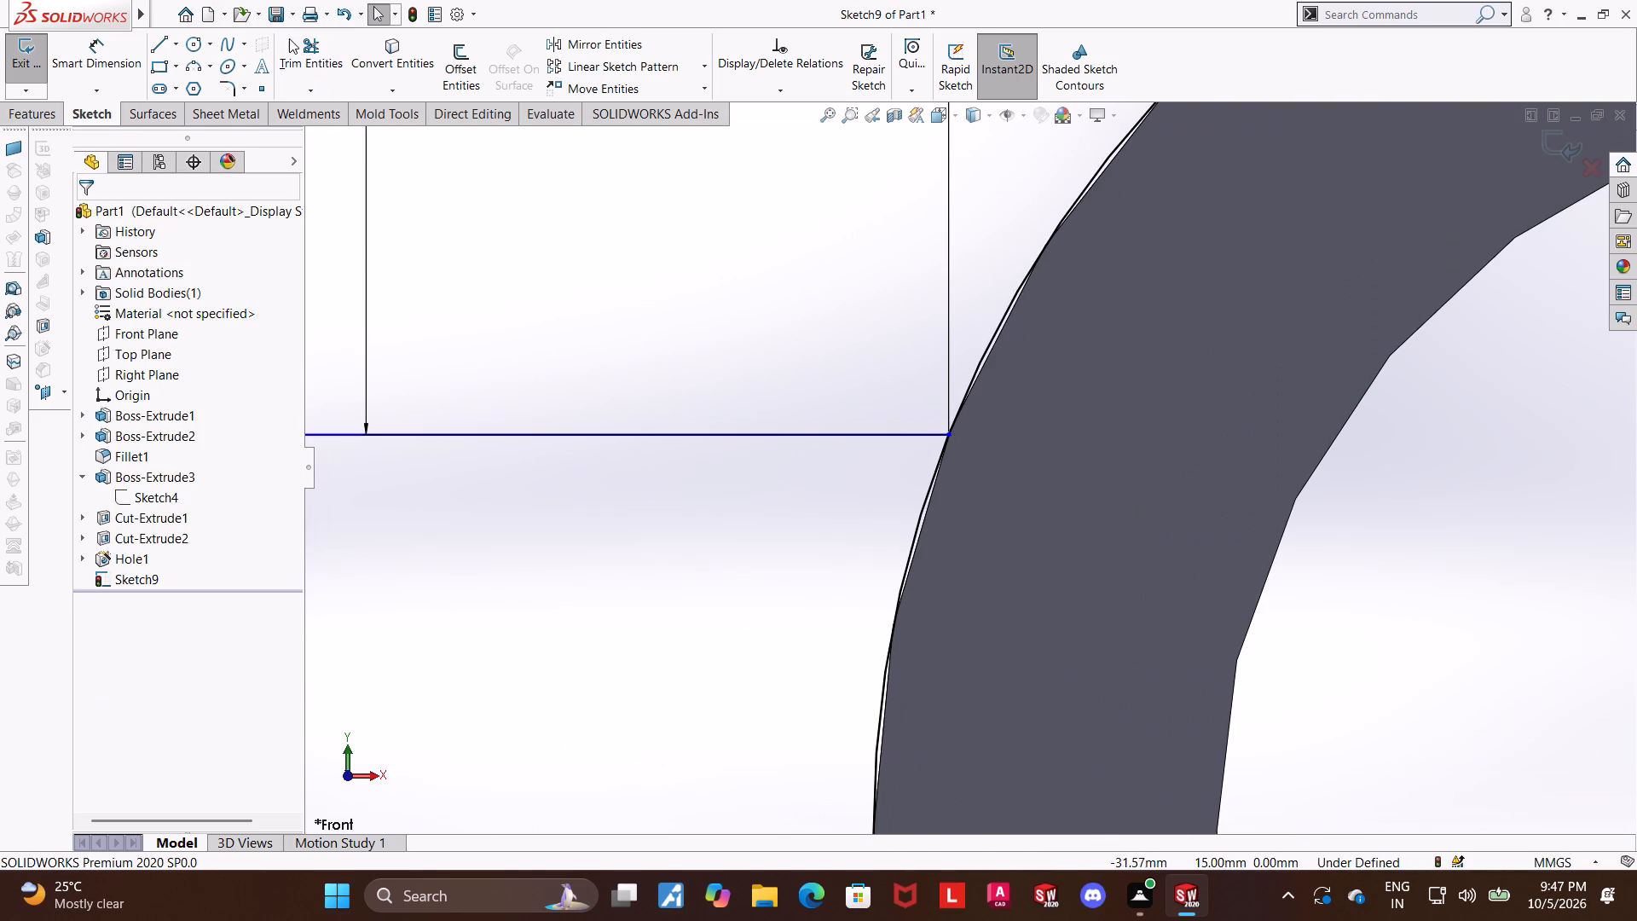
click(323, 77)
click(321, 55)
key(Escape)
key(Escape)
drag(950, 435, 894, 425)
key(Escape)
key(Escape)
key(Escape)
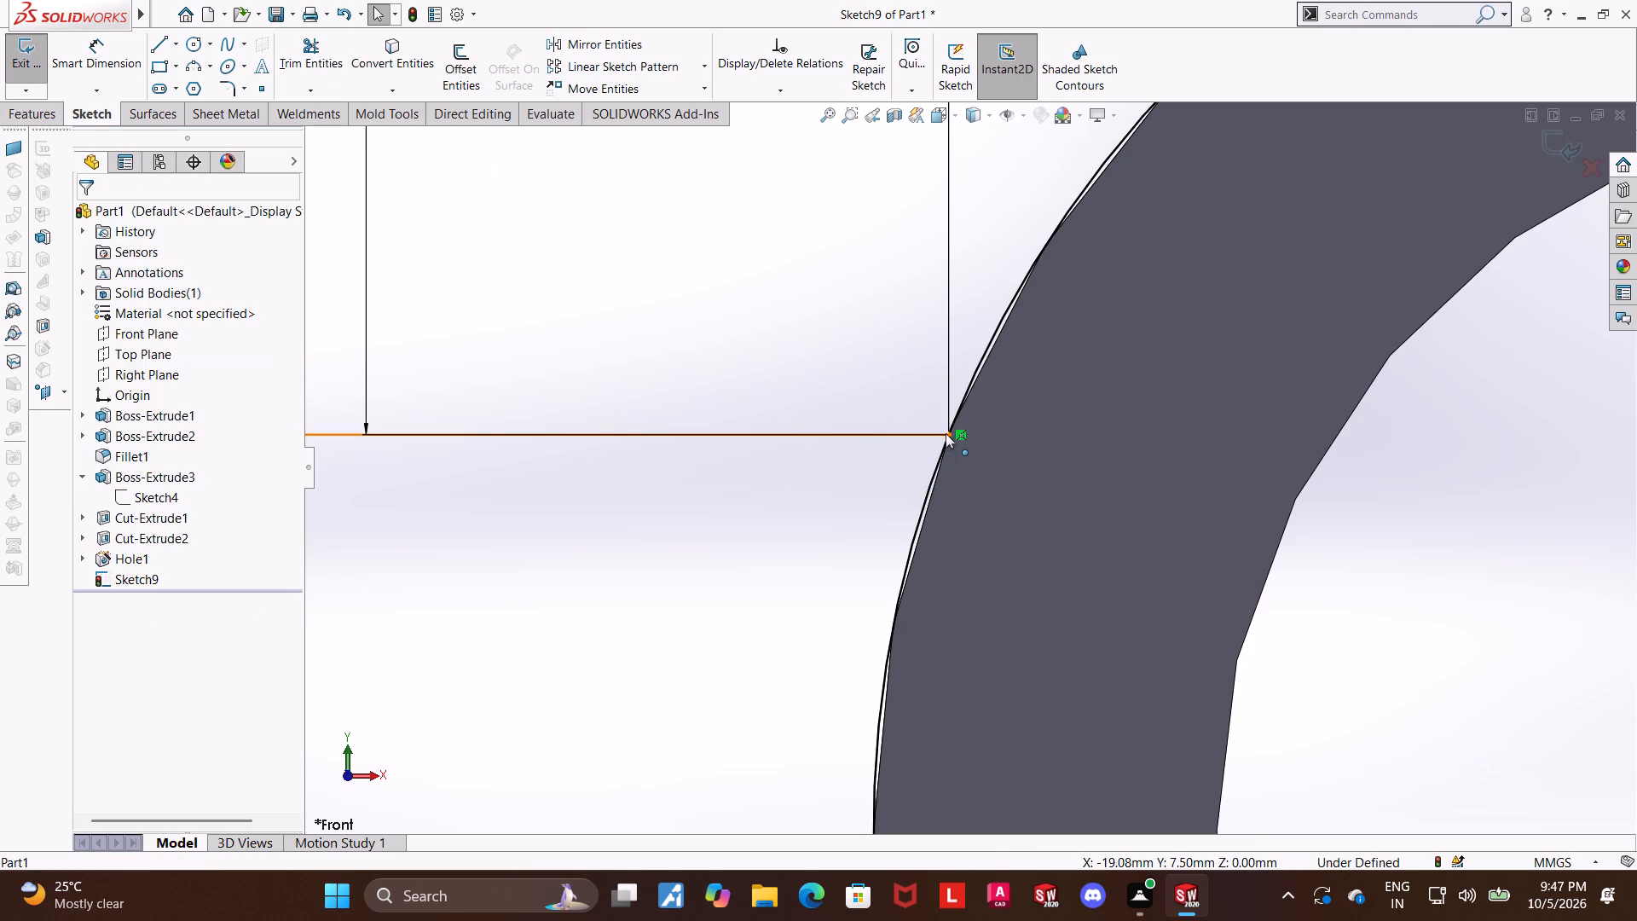
Delete the Coincident relation on the lower horizontal line's inner endpoint and move that endpoint slightly toward the arm's outer end.
right_click(948, 433)
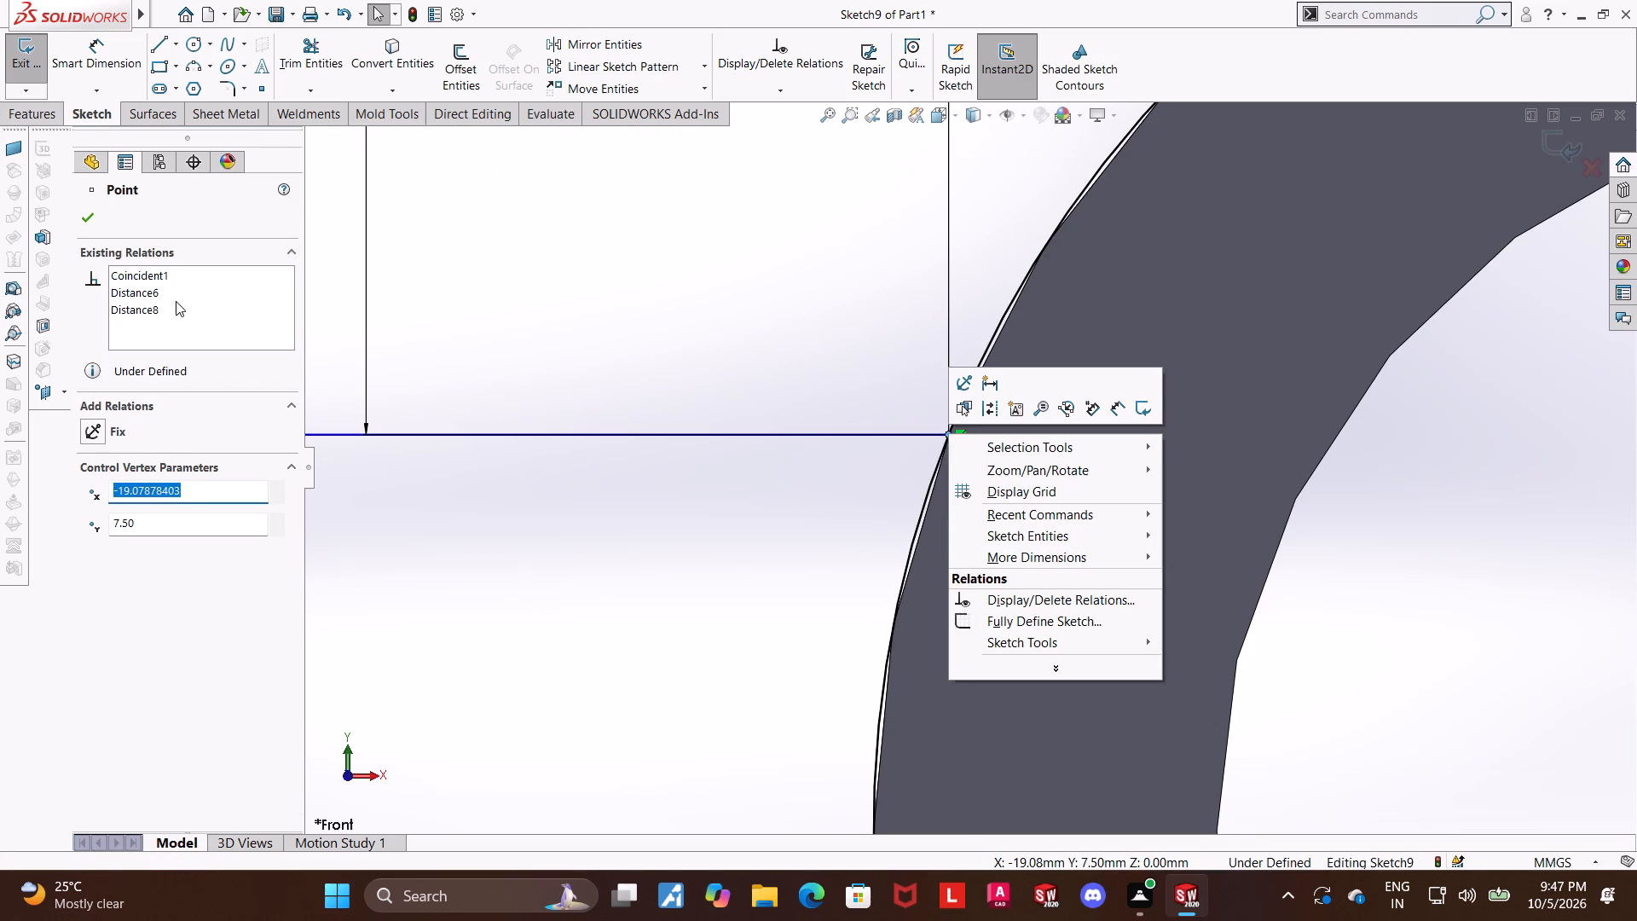
right_click(166, 279)
click(194, 315)
key(Escape)
key(Escape)
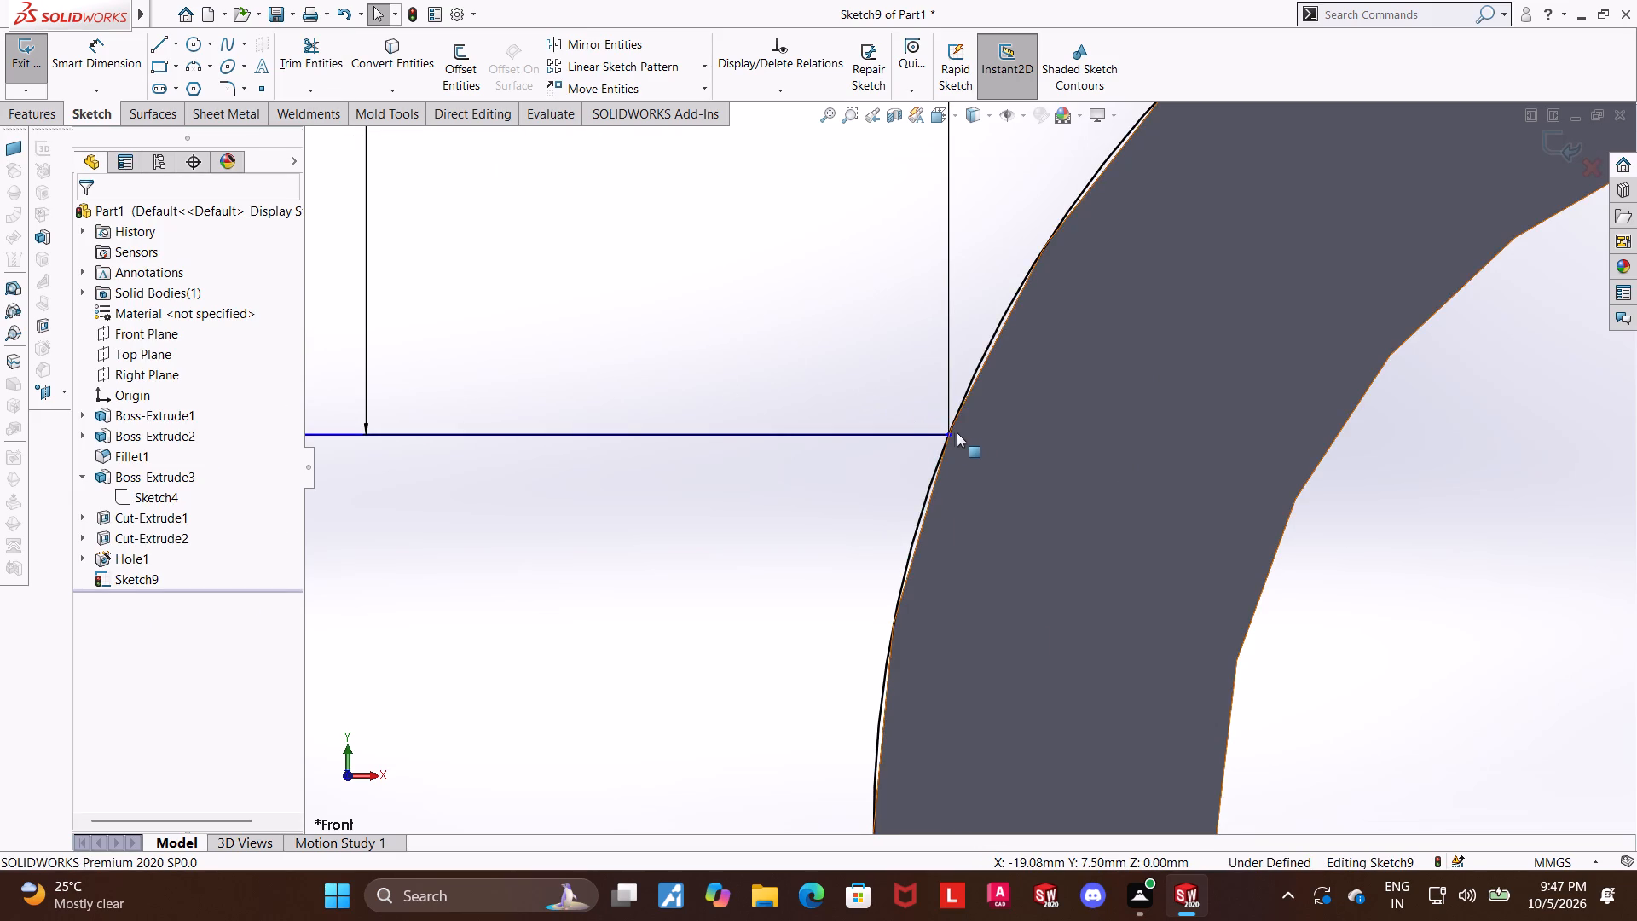
drag(952, 433, 904, 434)
key(Escape)
key(Escape)
scroll(668, 405, up, 10)
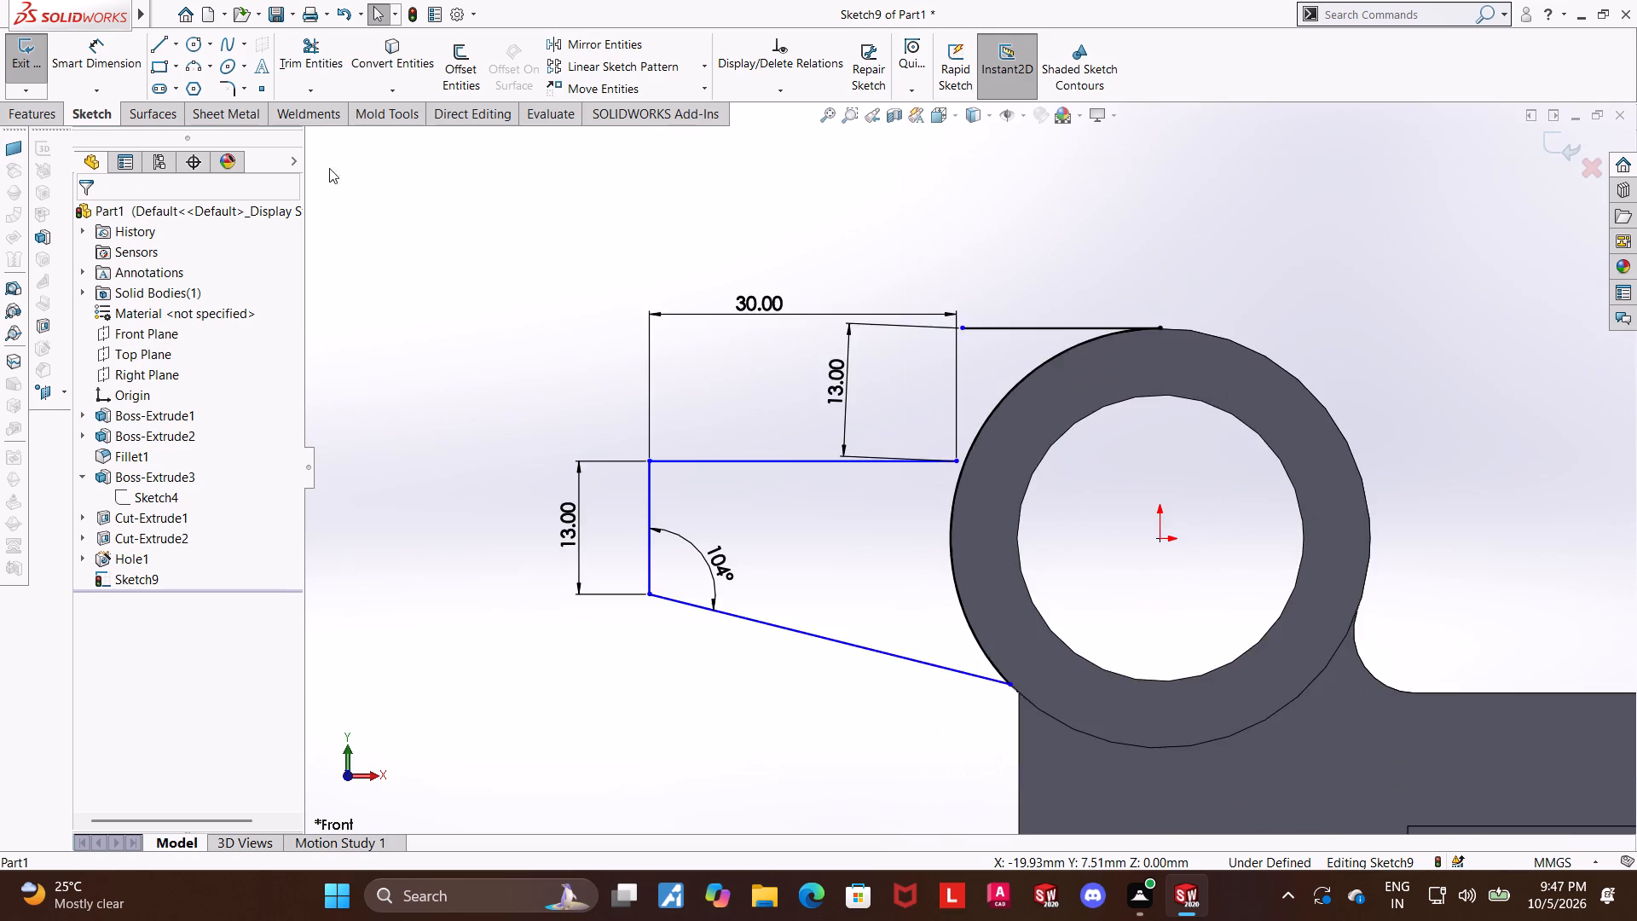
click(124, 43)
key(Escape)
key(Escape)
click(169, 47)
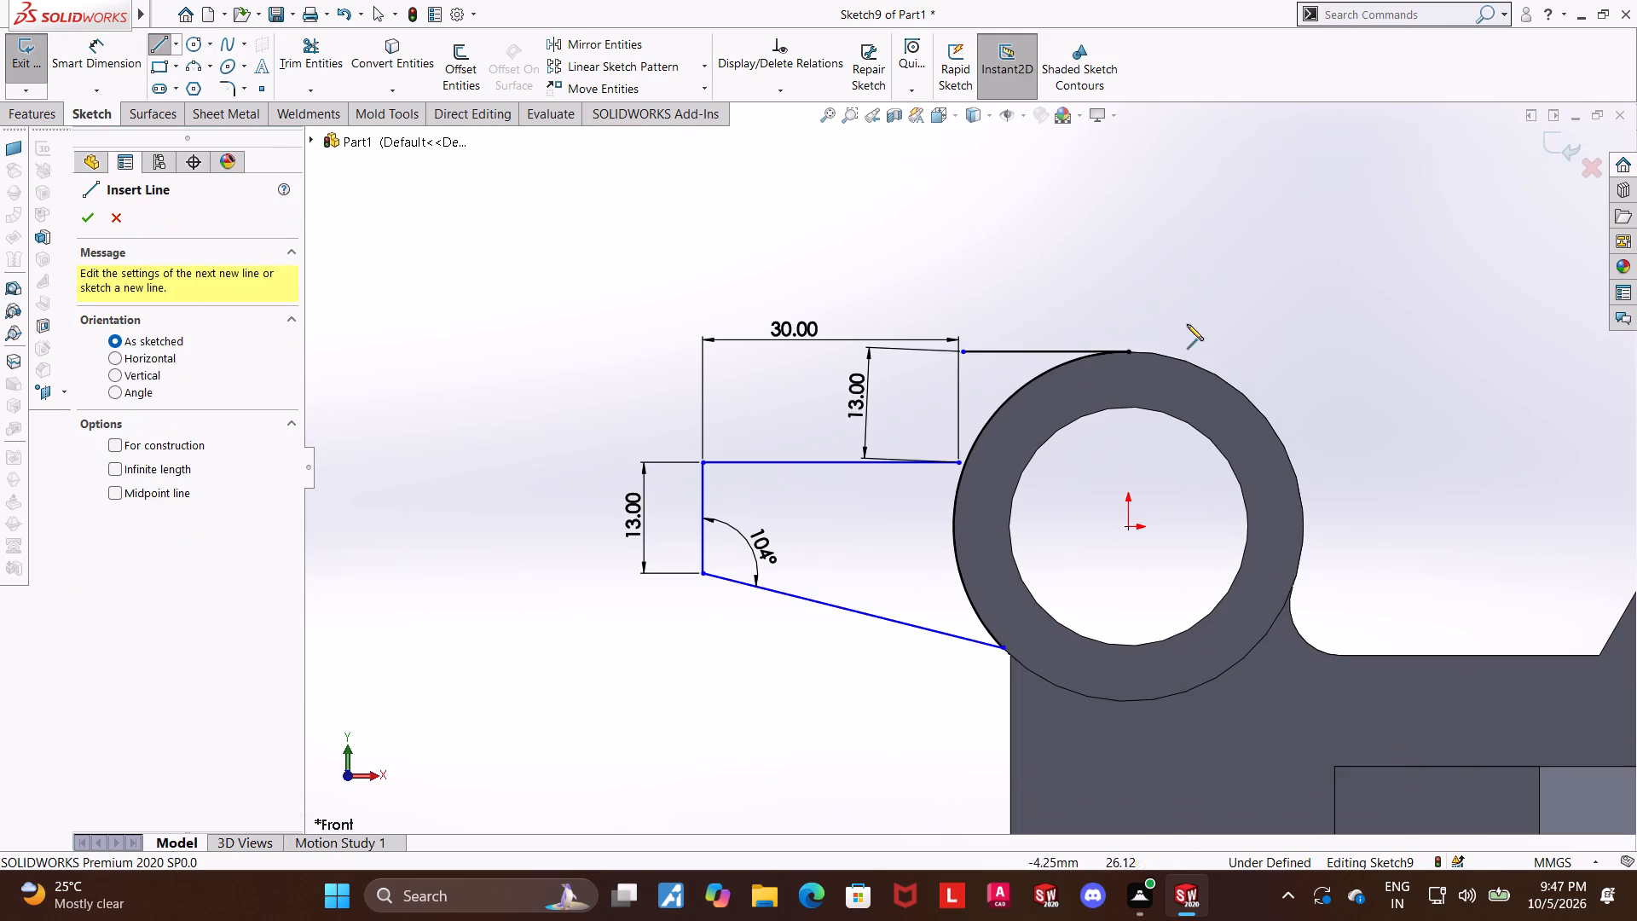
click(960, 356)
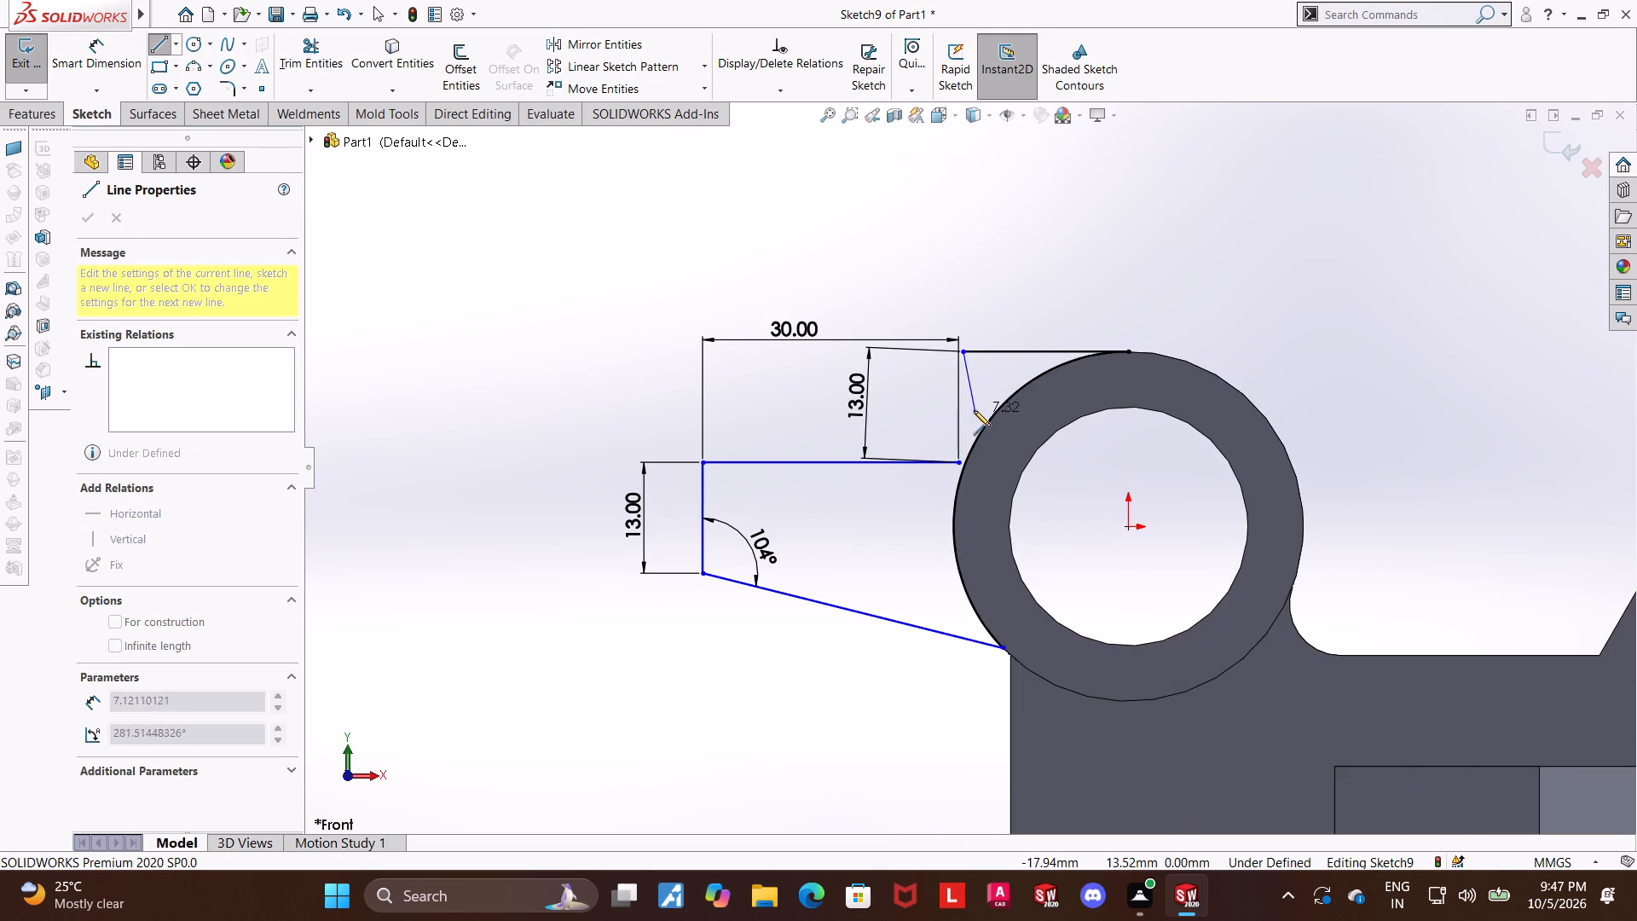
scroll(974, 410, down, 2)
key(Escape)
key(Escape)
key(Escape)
Delete the 13 mm dimension between the inner ends of the profile's top and lower horizontal lines.
right_click(820, 408)
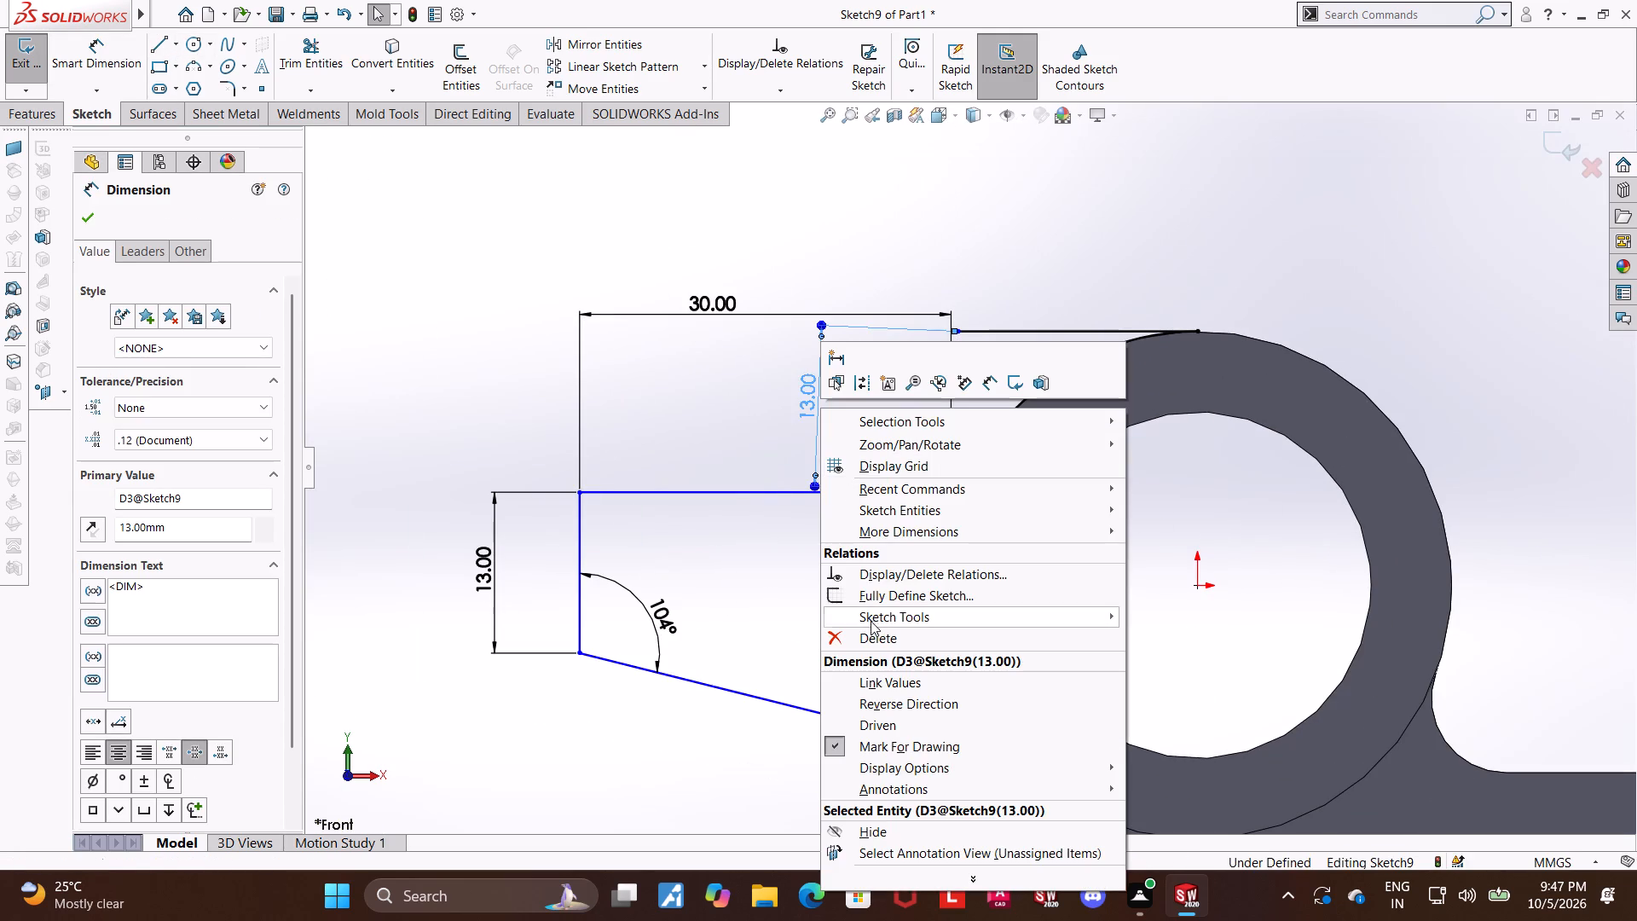
click(873, 633)
key(Escape)
Dimension the profile's top horizontal line as 19 mm.
click(89, 55)
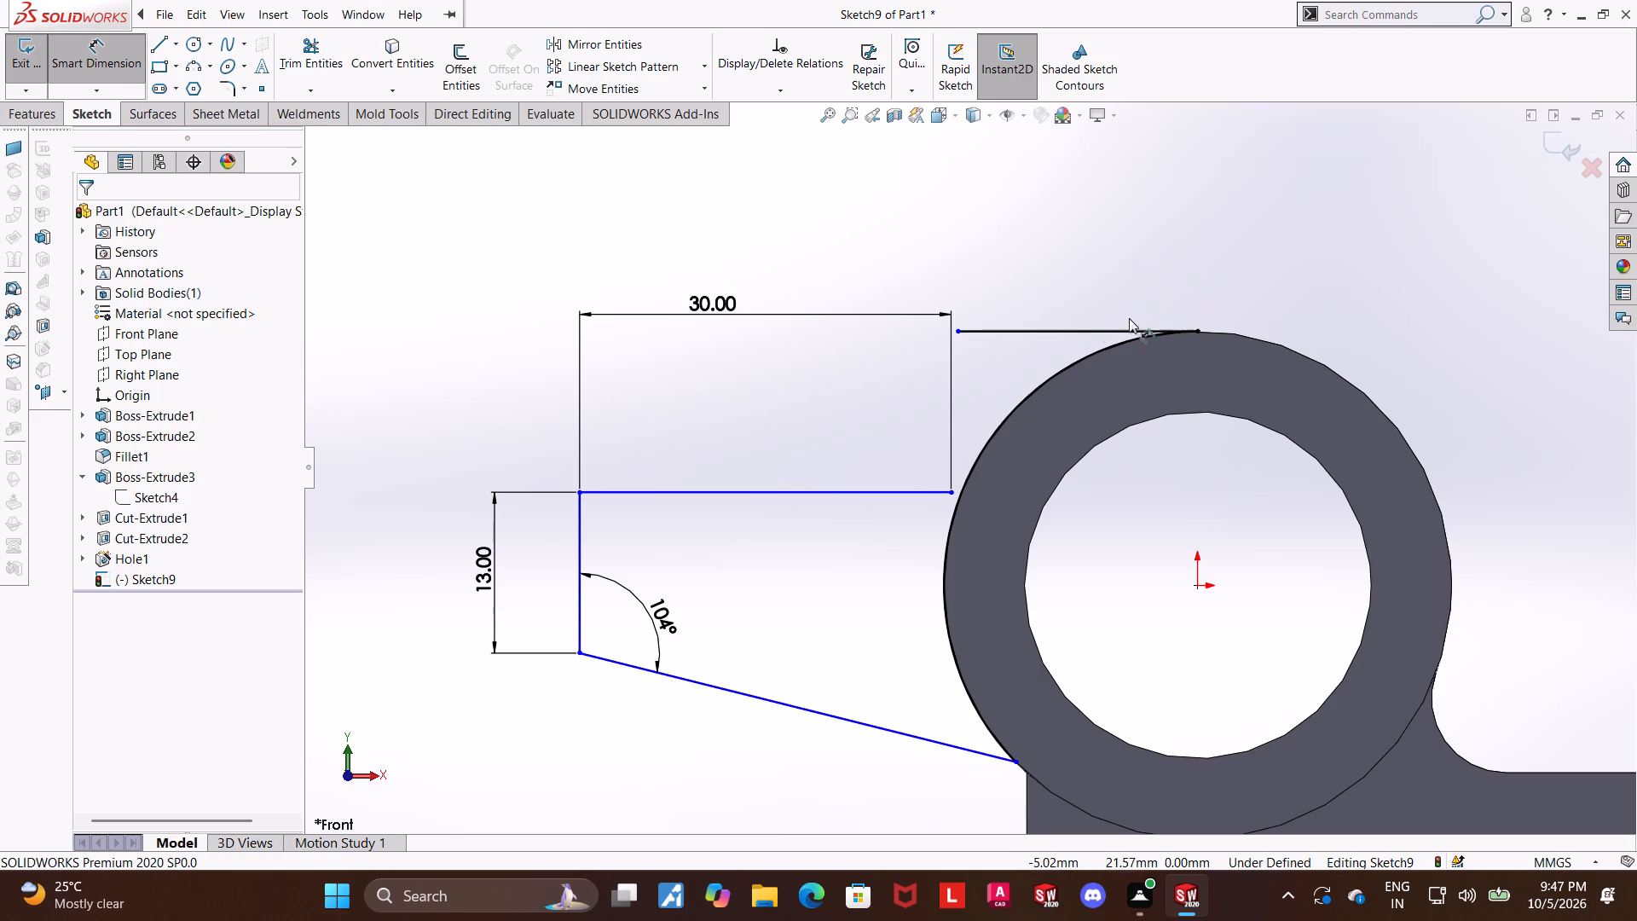
click(1084, 329)
click(1079, 229)
text(19)
key(Return)
key(Escape)
key(Escape)
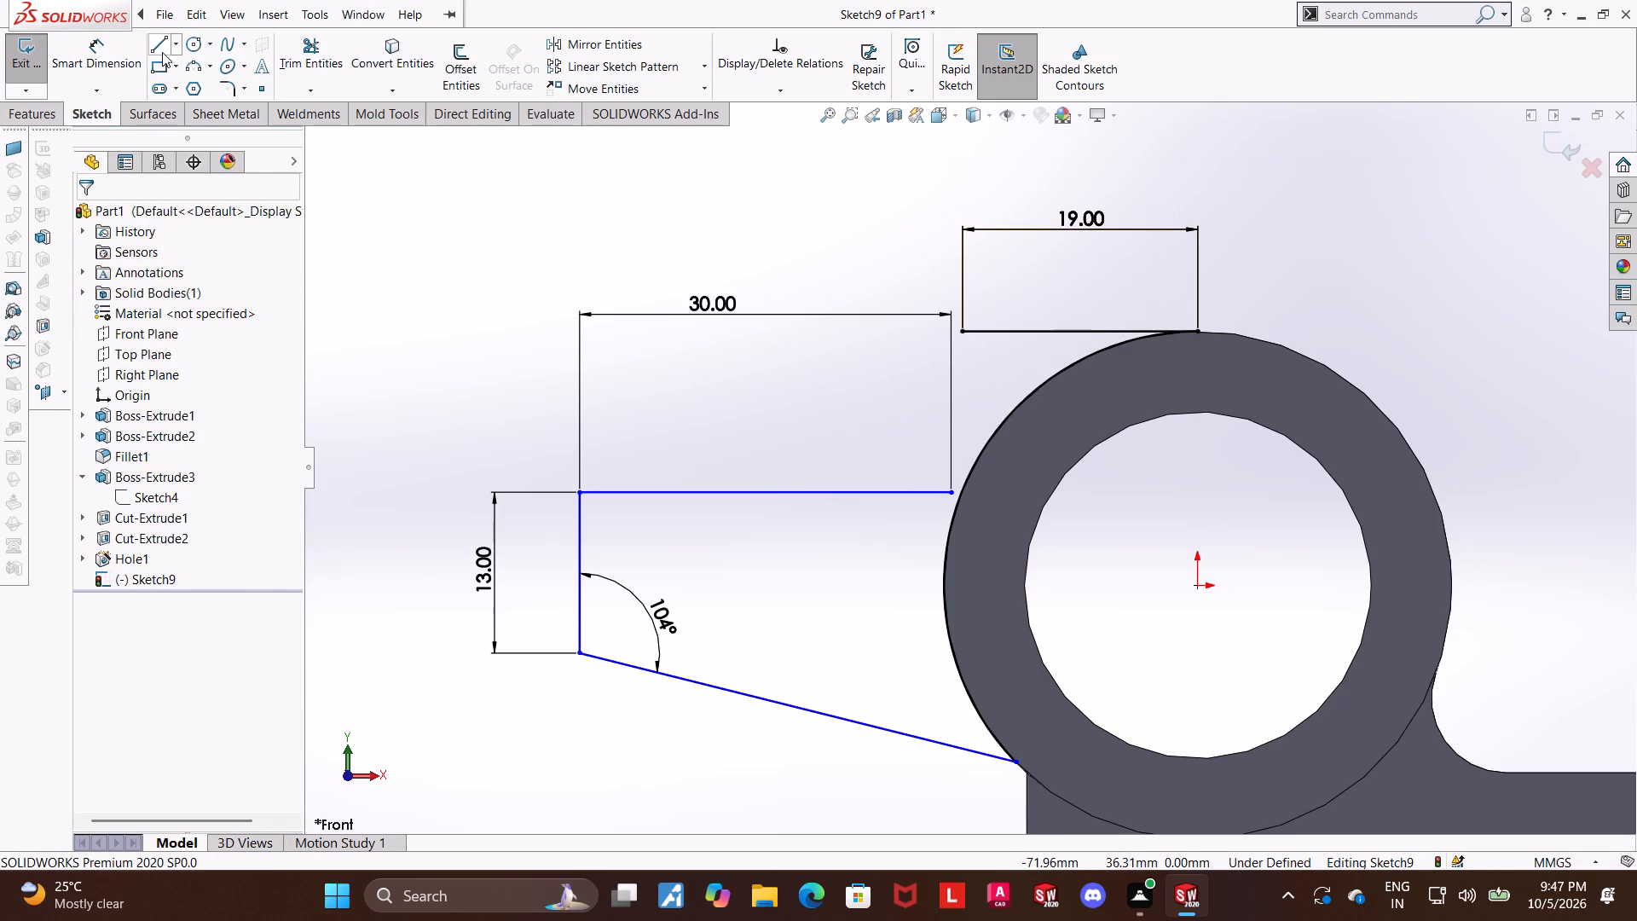
Draw a vertical line from the top horizontal line's free end down toward the ring's arc, ending just above the lower horizontal line.
click(161, 42)
click(964, 332)
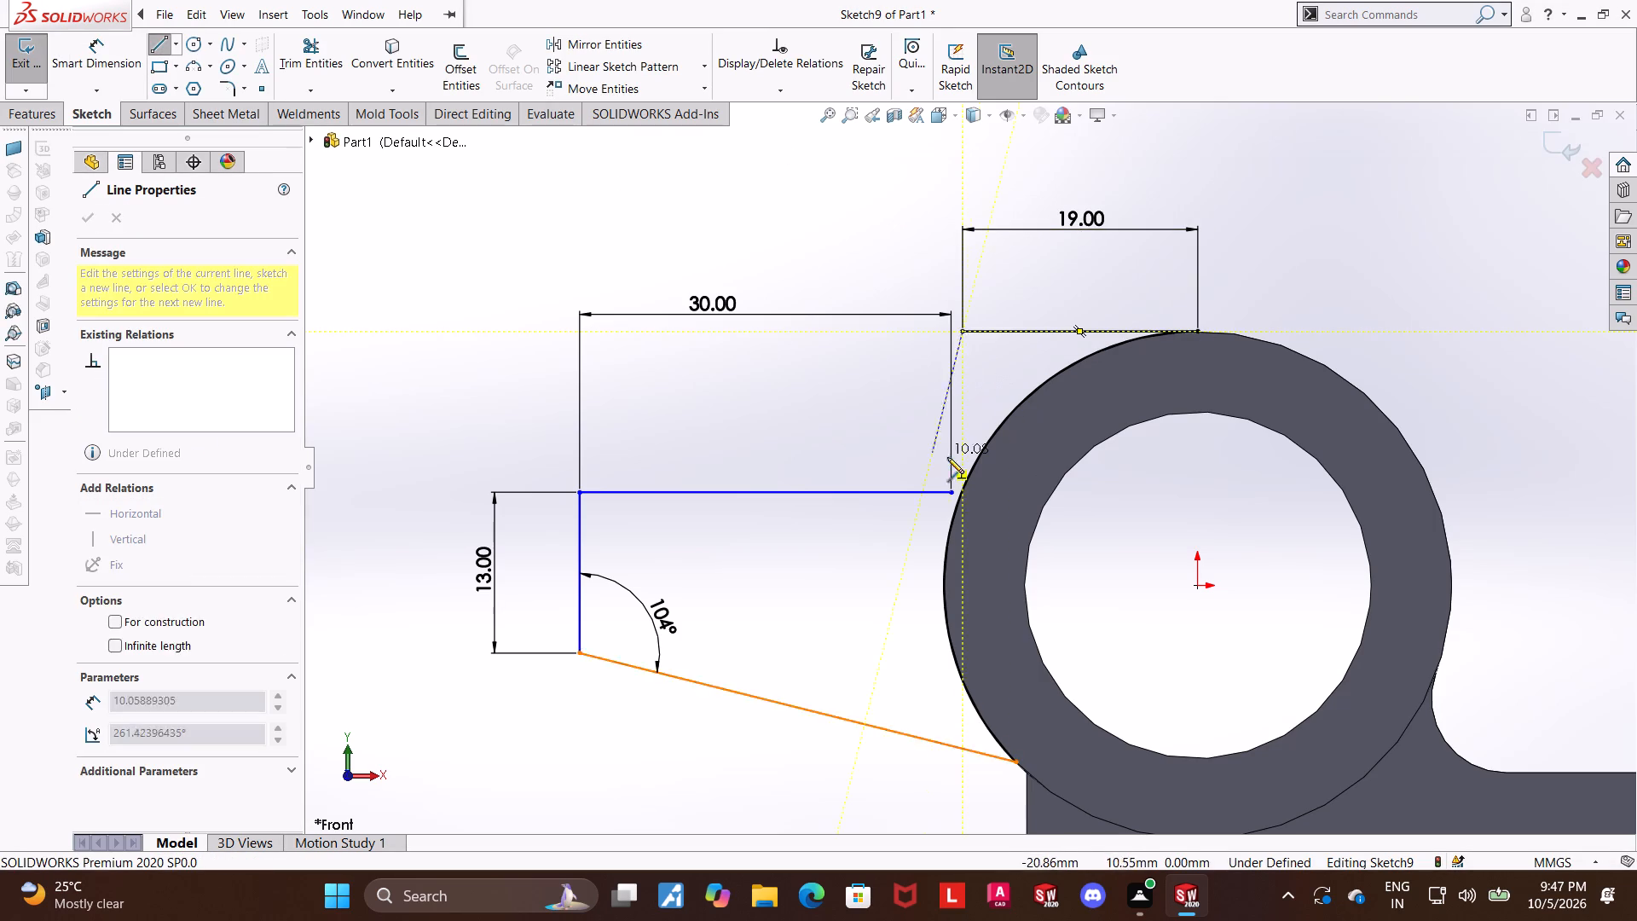
click(959, 477)
key(Escape)
key(Escape)
scroll(961, 464, down, 5)
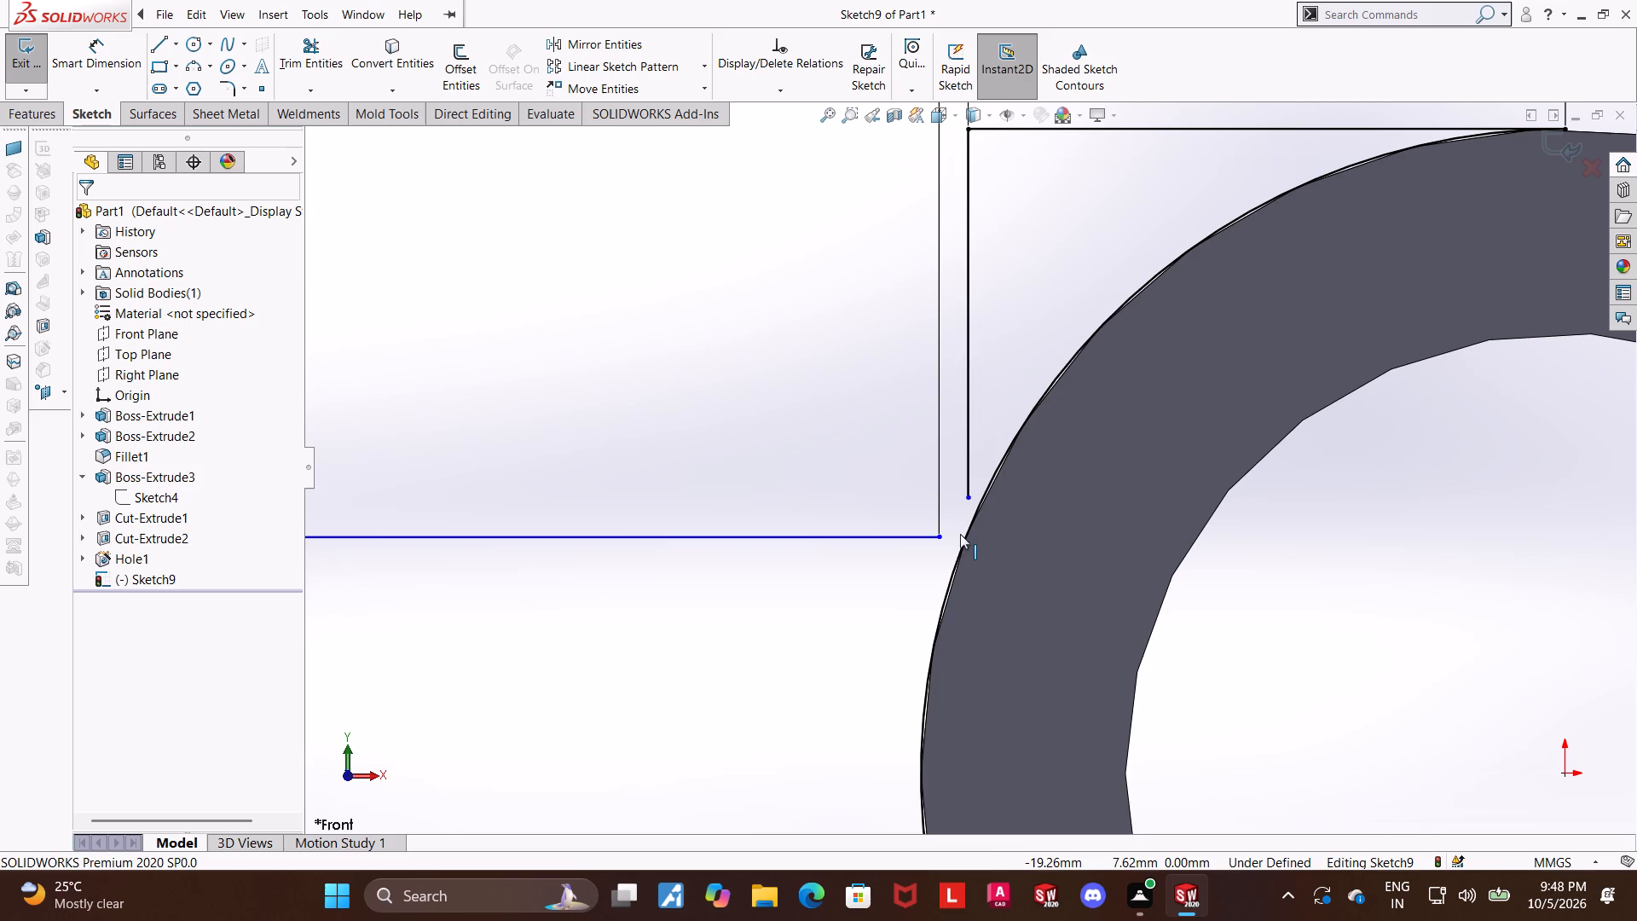
Merge the lower horizontal line's inner endpoint with the vertical line's lower endpoint.
ctrl+click(940, 536)
ctrl+click(971, 495)
scroll(971, 495, up, 4)
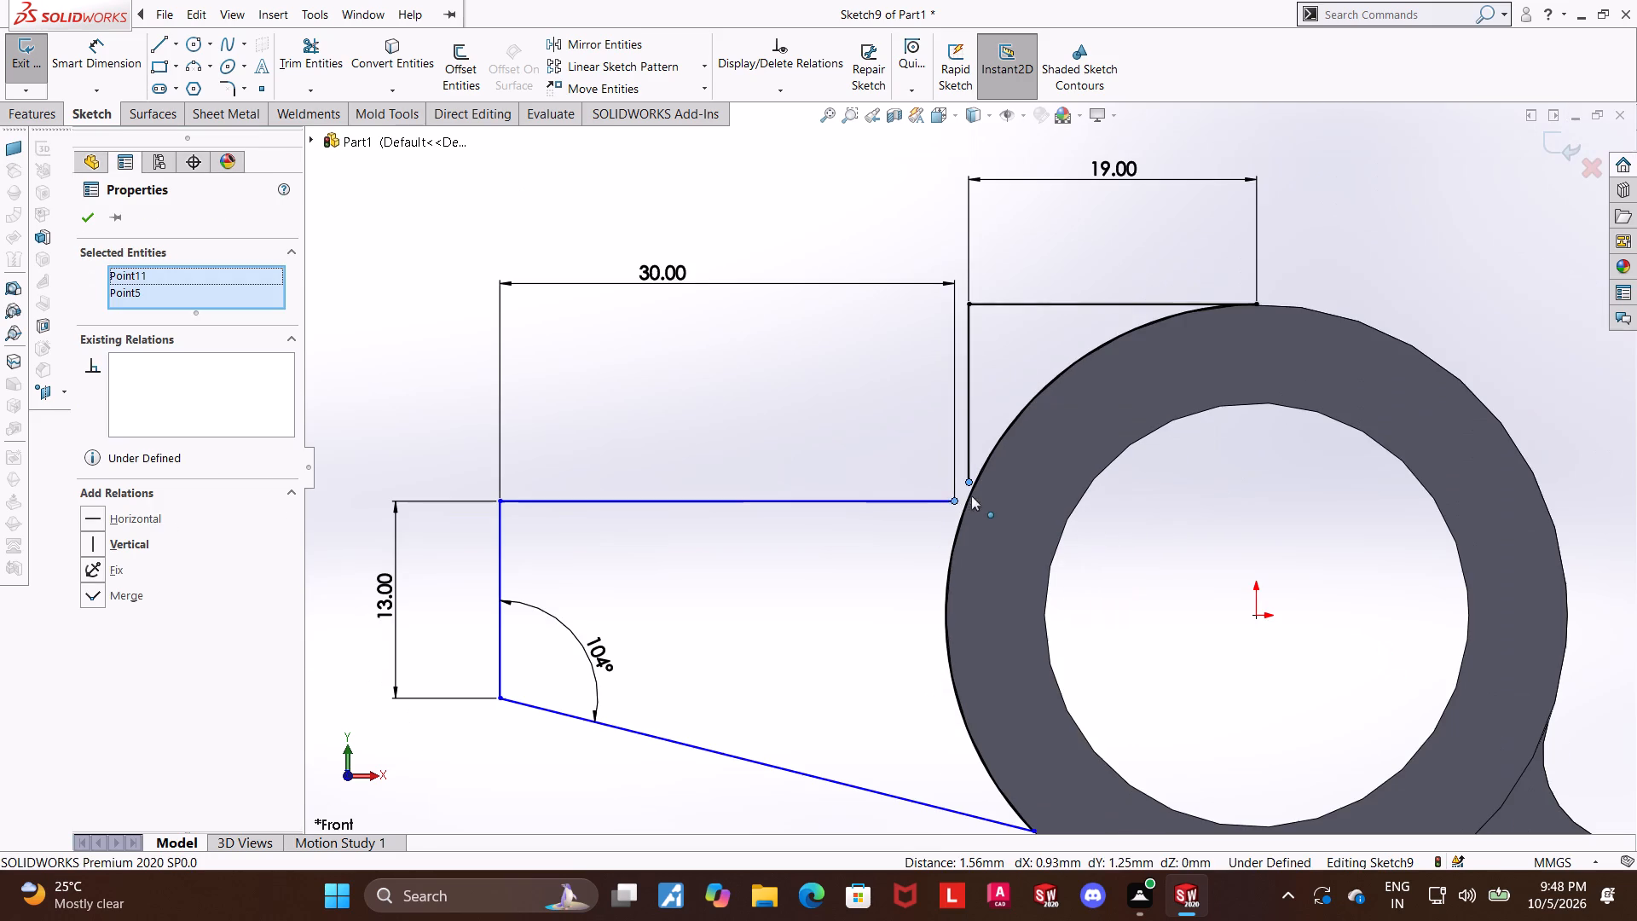
click(100, 590)
key(Escape)
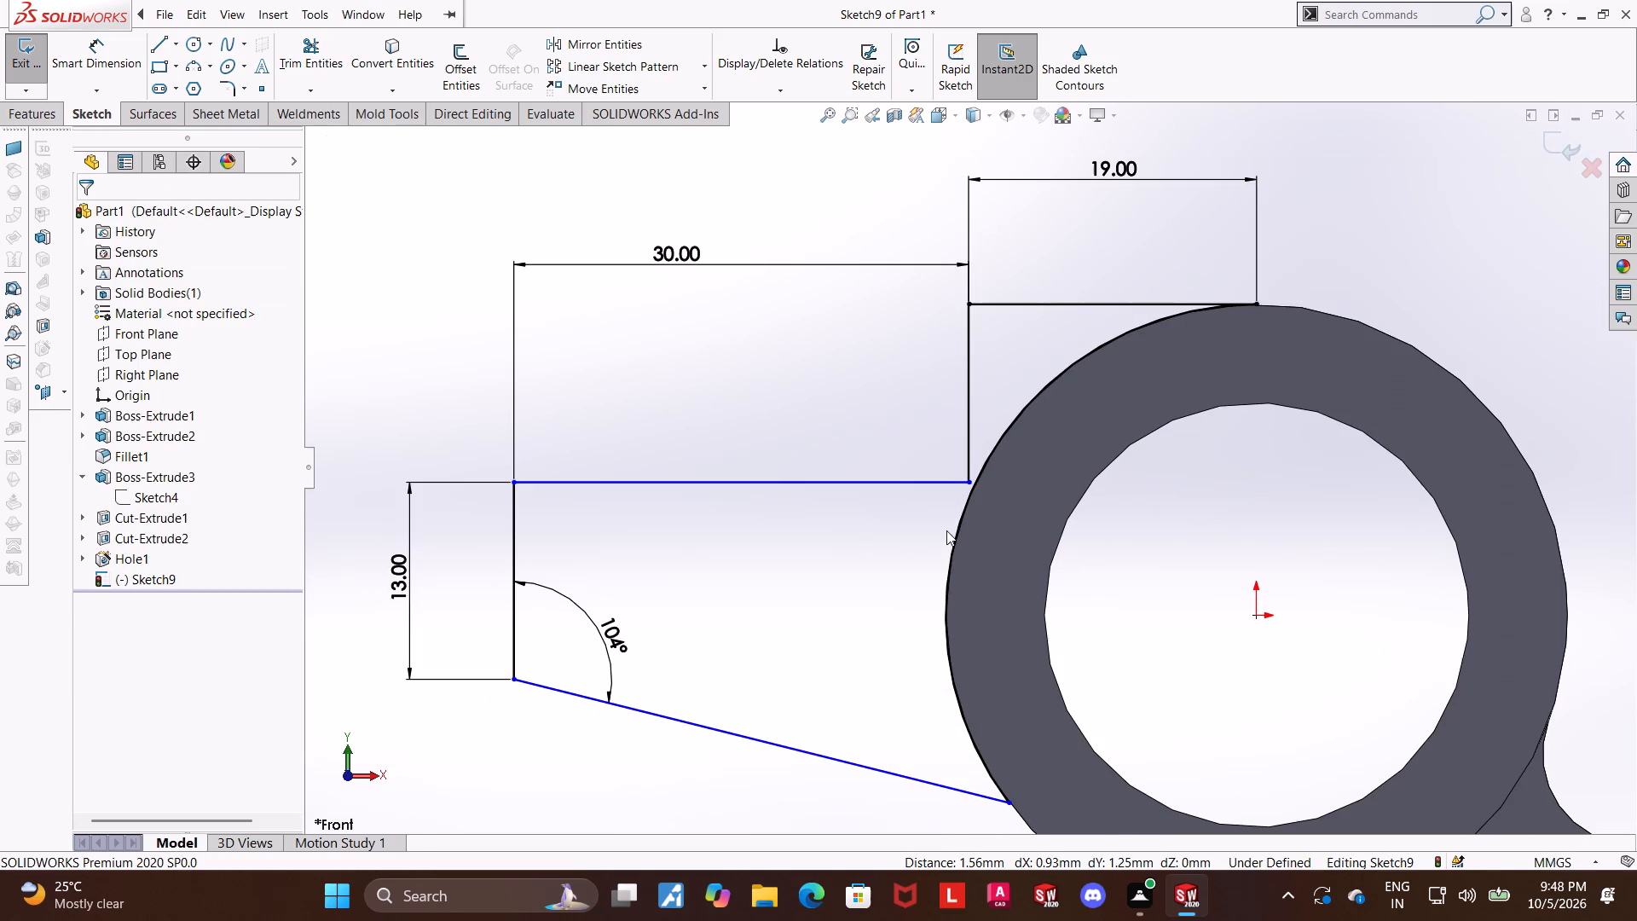
key(Escape)
key(Escape)
scroll(947, 525, up, 3)
key(Escape)
Dimension the vertical step line between the two horizontal lines as 13 mm.
click(105, 57)
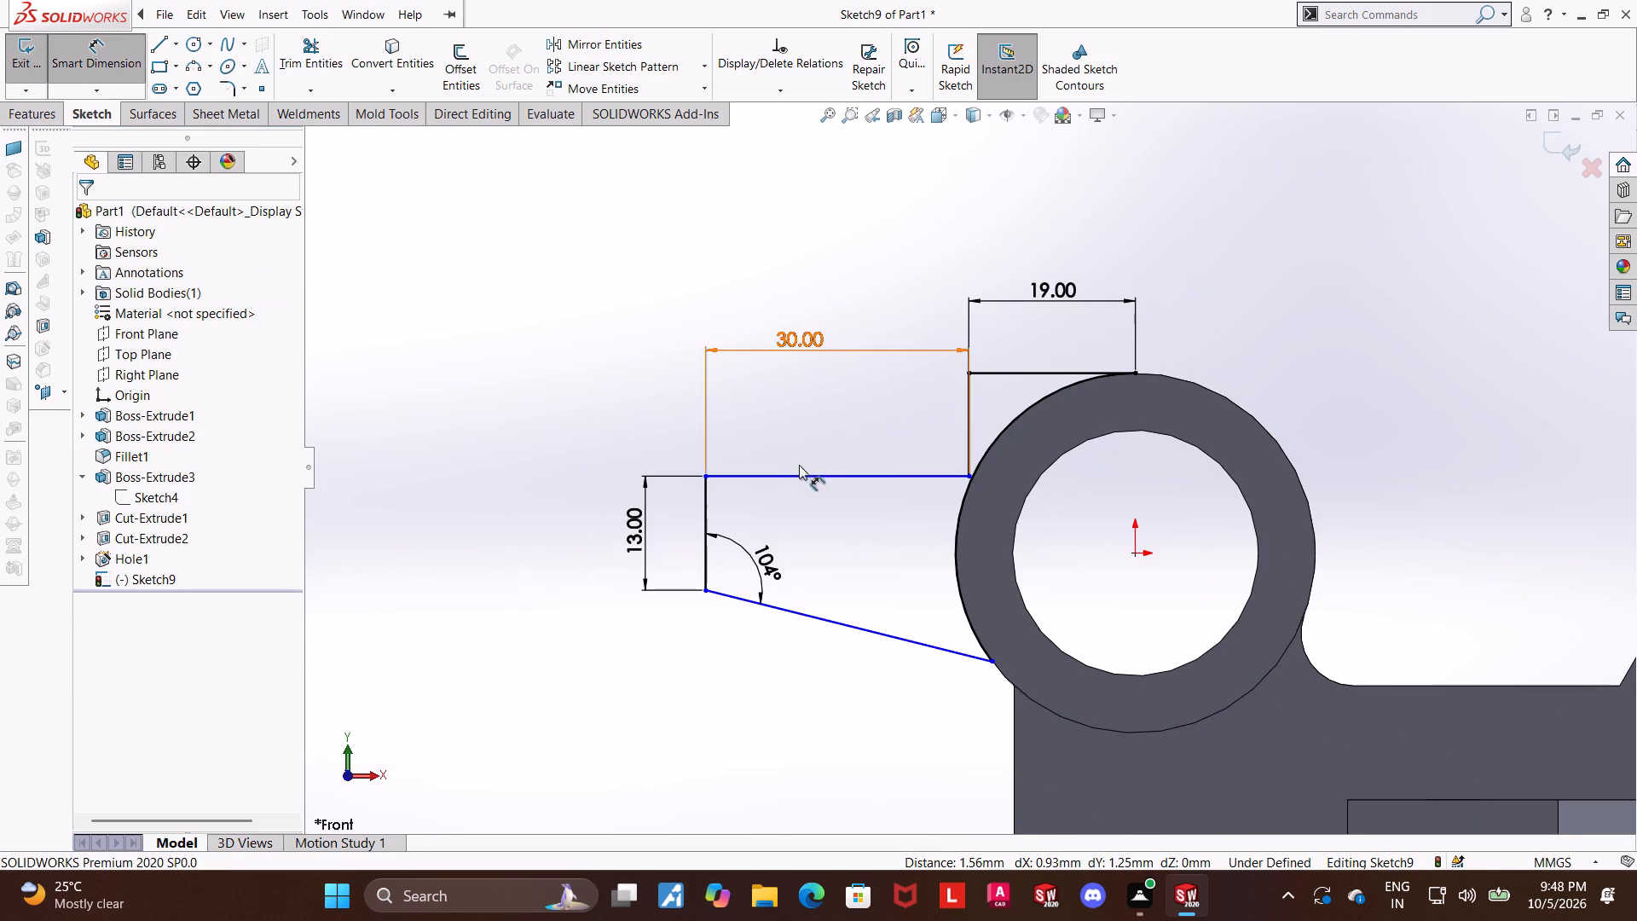
click(966, 419)
click(922, 424)
text(13)
key(Return)
key(Escape)
key(Escape)
Trim away the sketch arc that follows the ring's outer edge.
scroll(917, 485, down, 10)
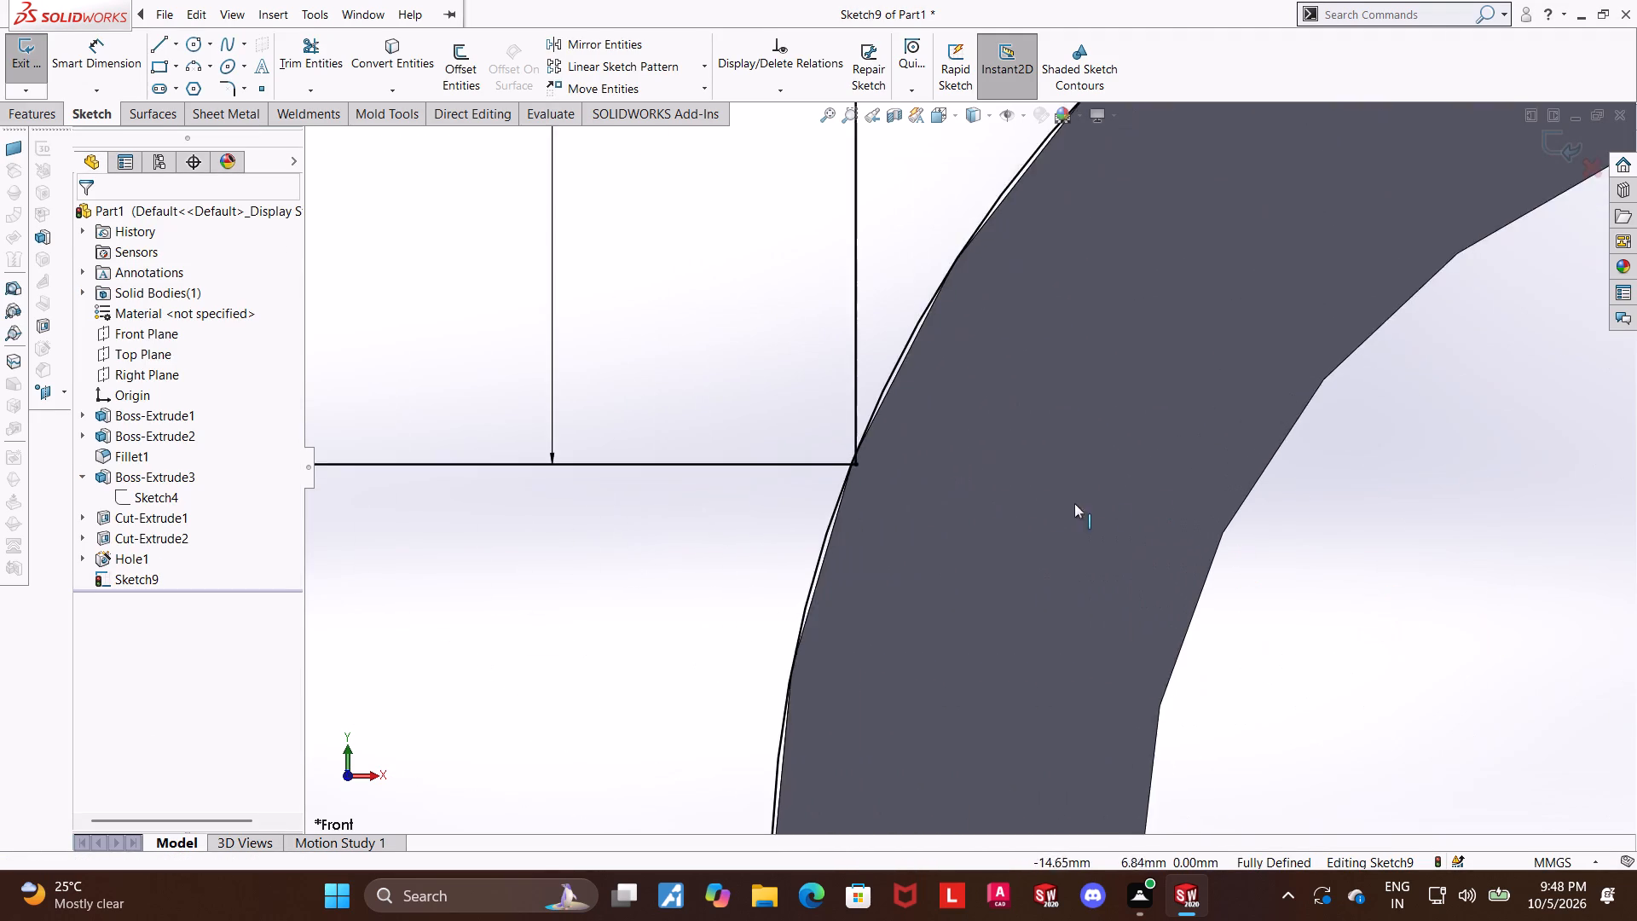
scroll(1074, 503, down, 6)
scroll(683, 462, down, 2)
scroll(675, 462, up, 12)
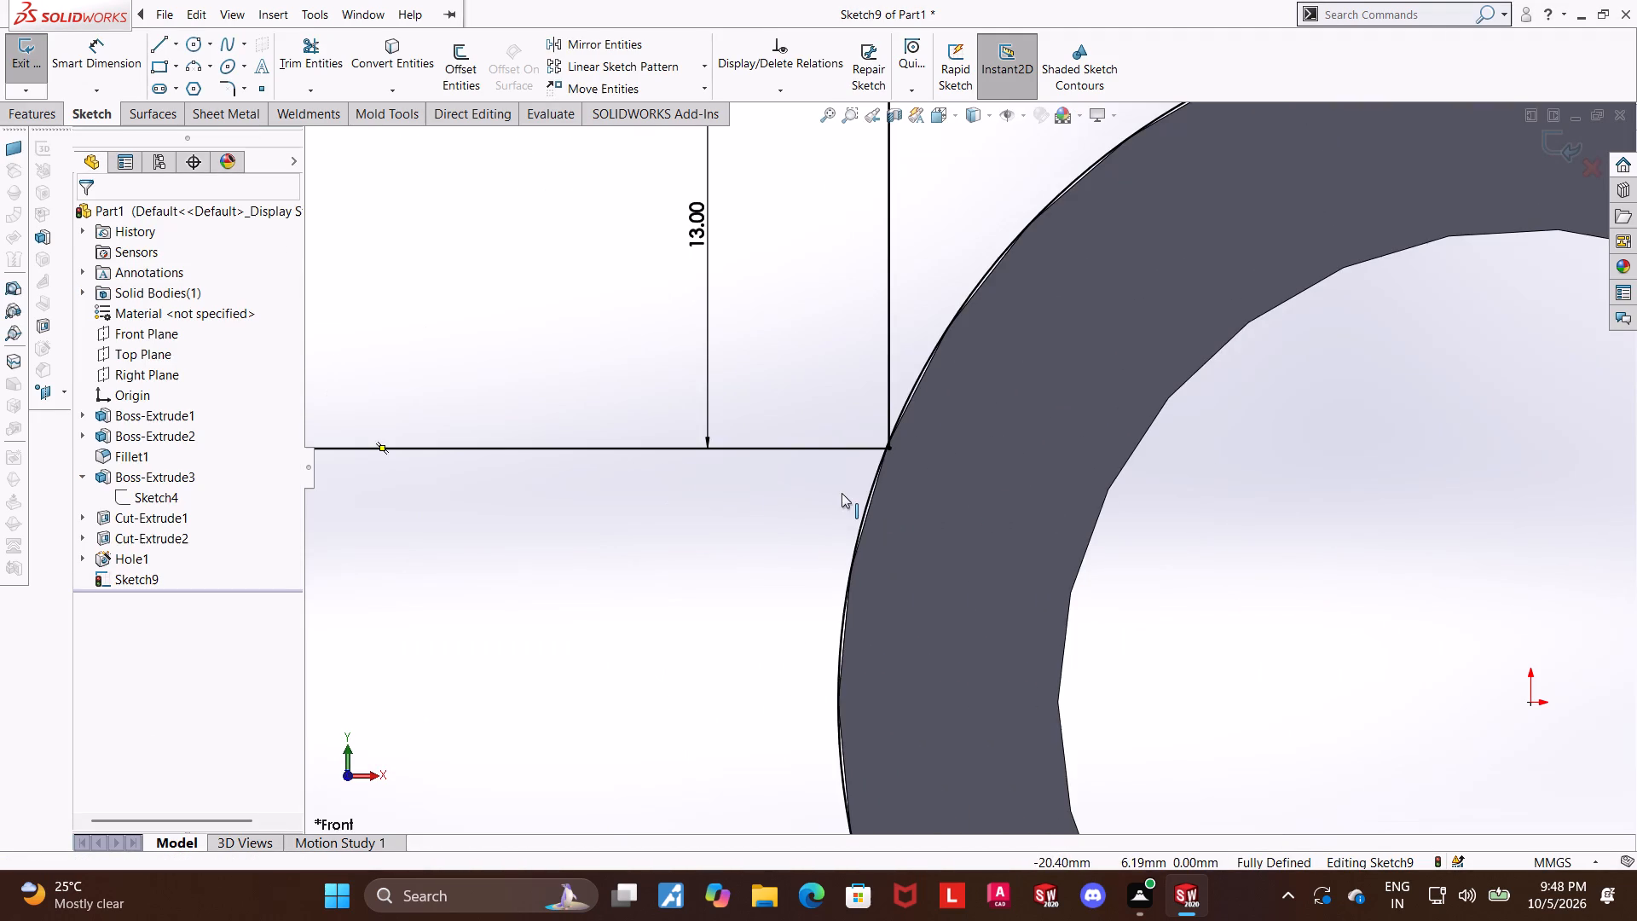
scroll(859, 501, up, 2)
scroll(852, 499, down, 3)
scroll(778, 501, up, 5)
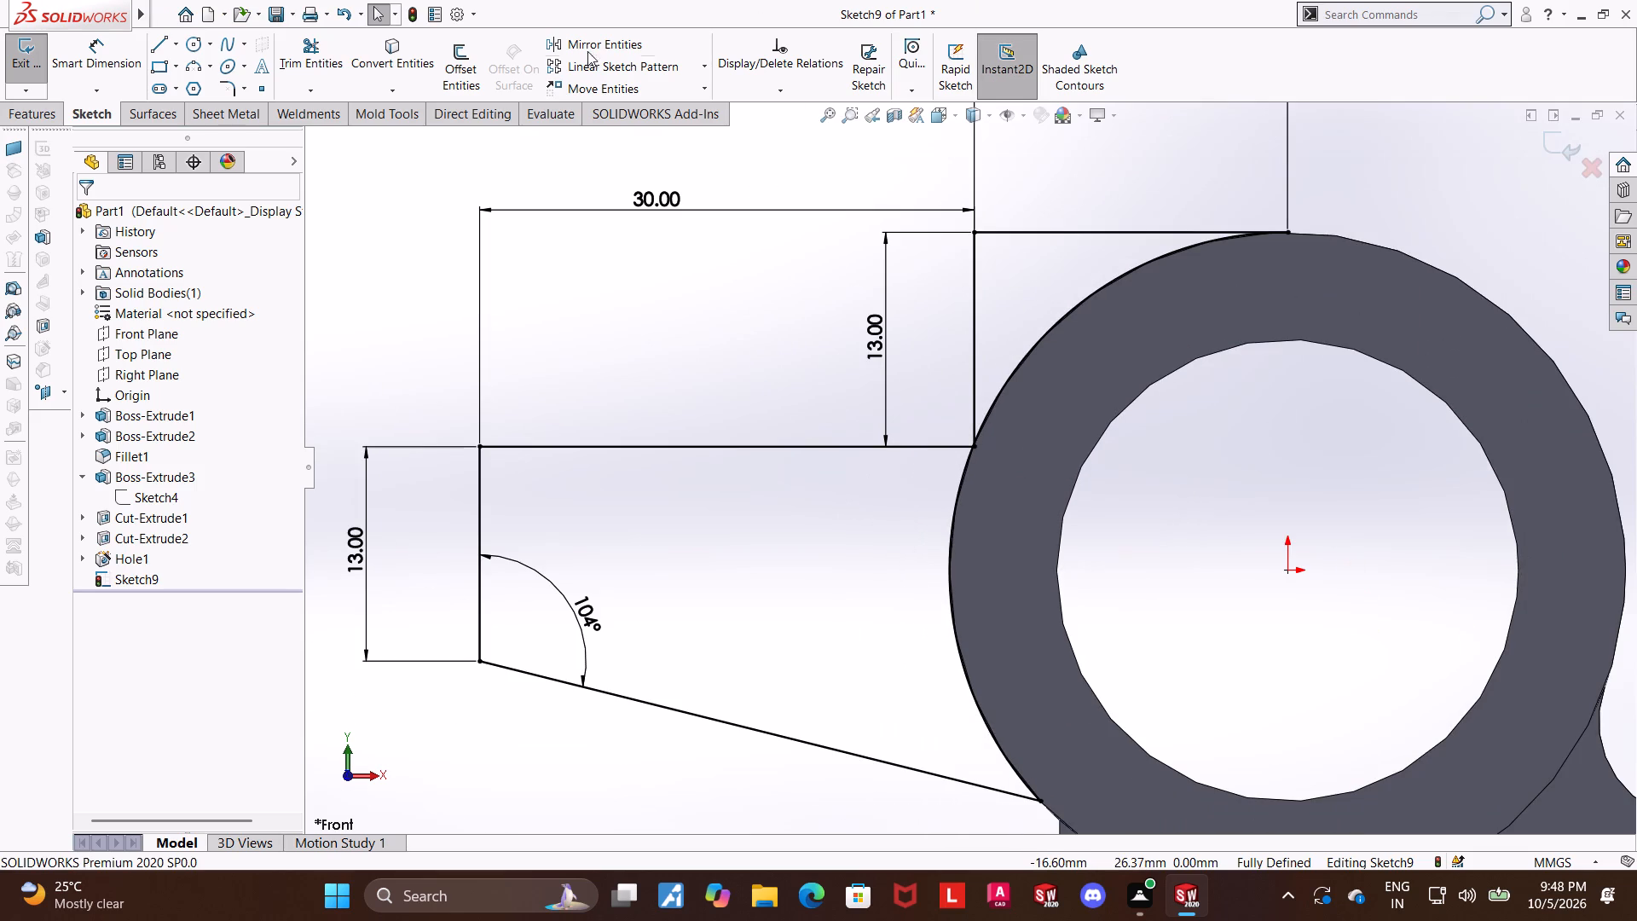
click(340, 68)
drag(1117, 338, 1054, 274)
drag(985, 534, 956, 541)
drag(955, 550, 917, 551)
drag(1004, 650, 863, 692)
scroll(952, 672, up, 2)
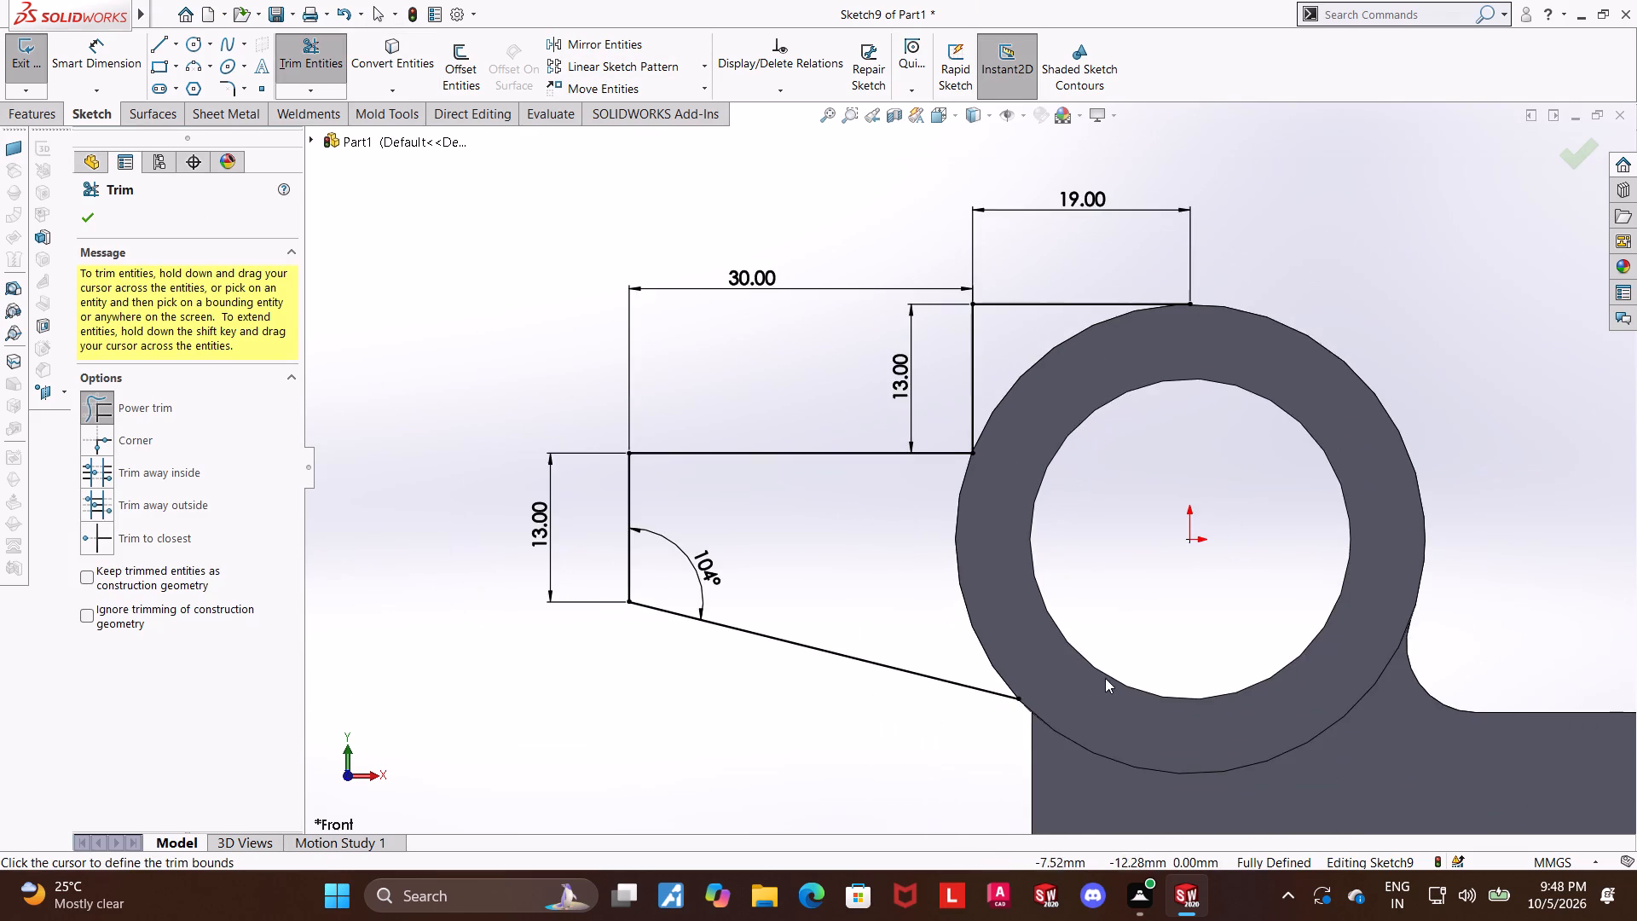
scroll(1105, 678, down, 2)
key(Escape)
key(Escape)
Offset the ring's outer edge inward by 1 mm, keeping the offset dimension.
click(466, 72)
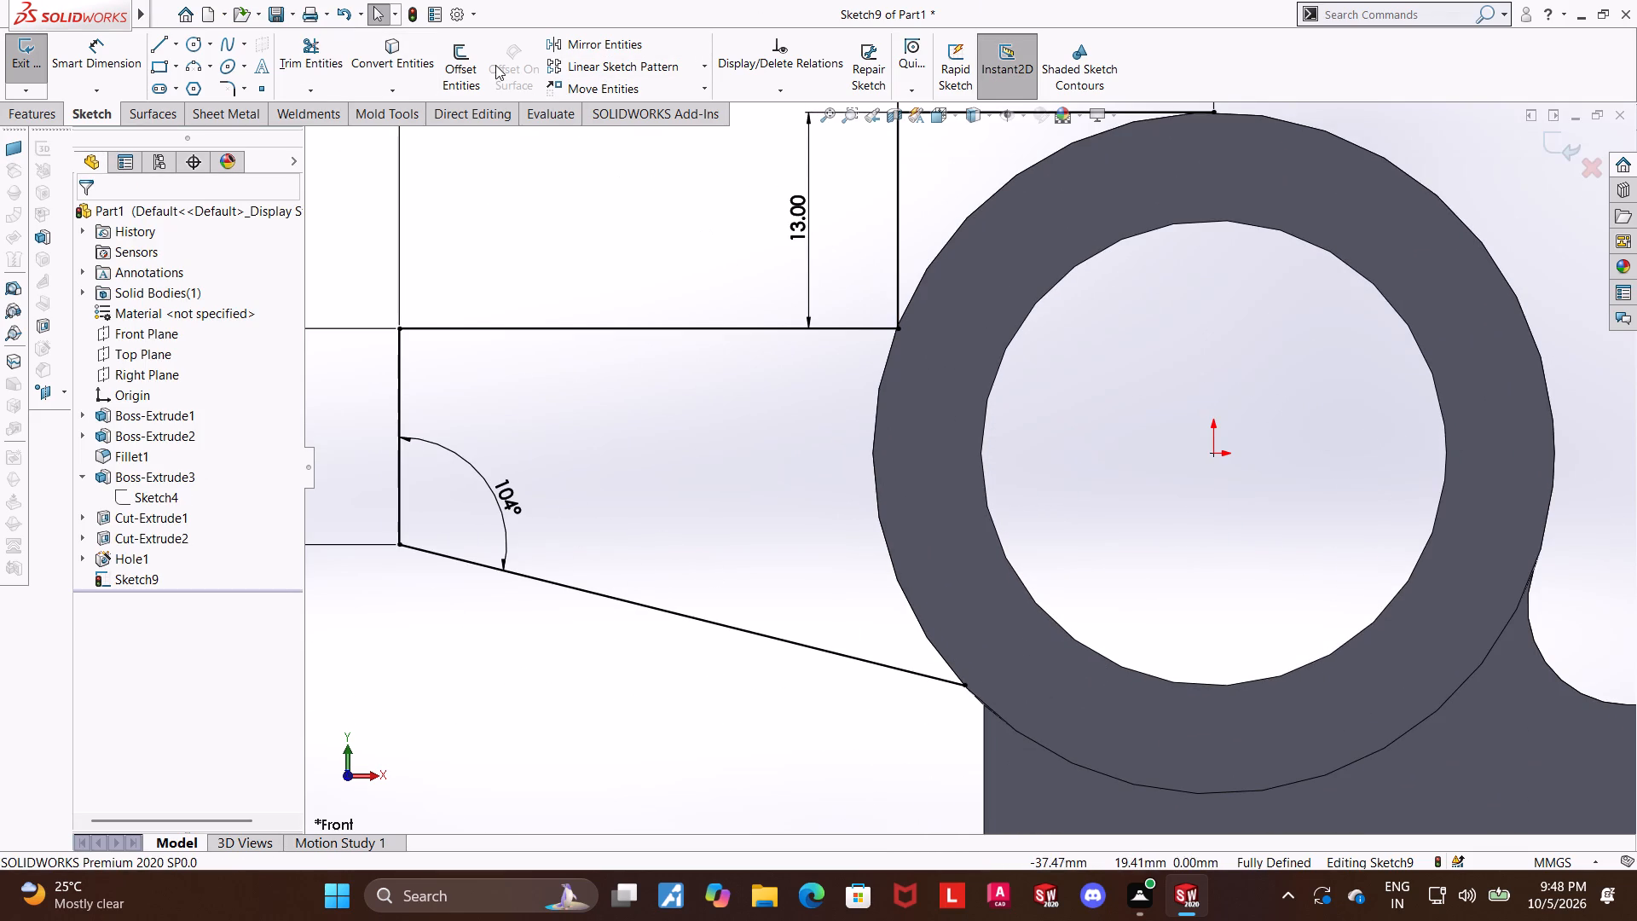
click(460, 53)
click(876, 398)
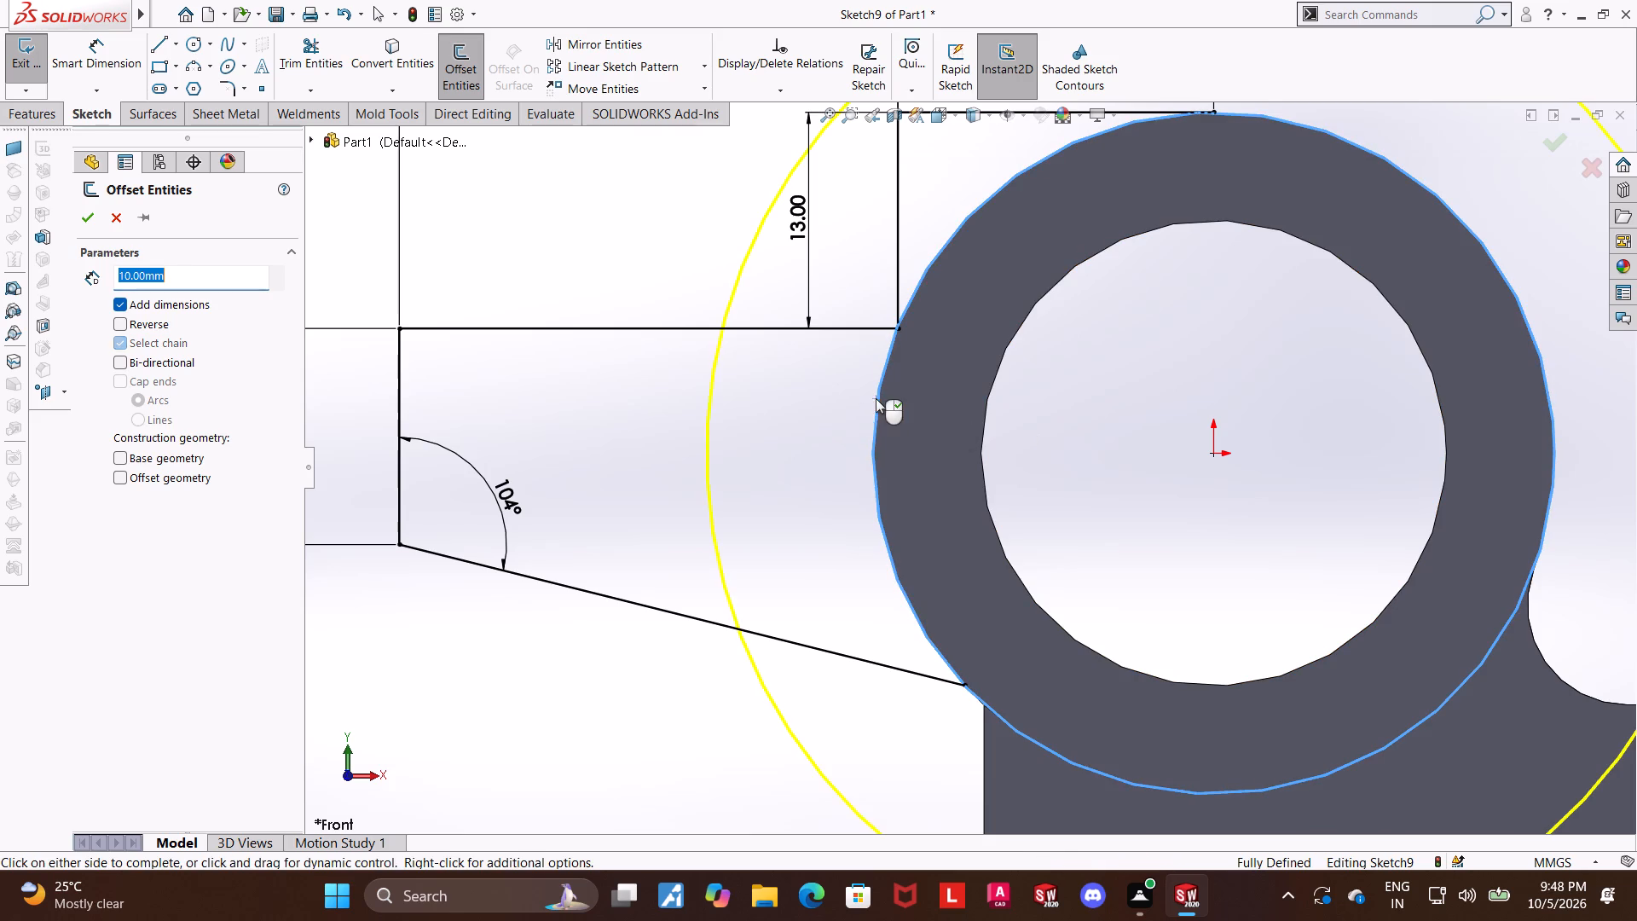
click(123, 304)
click(123, 322)
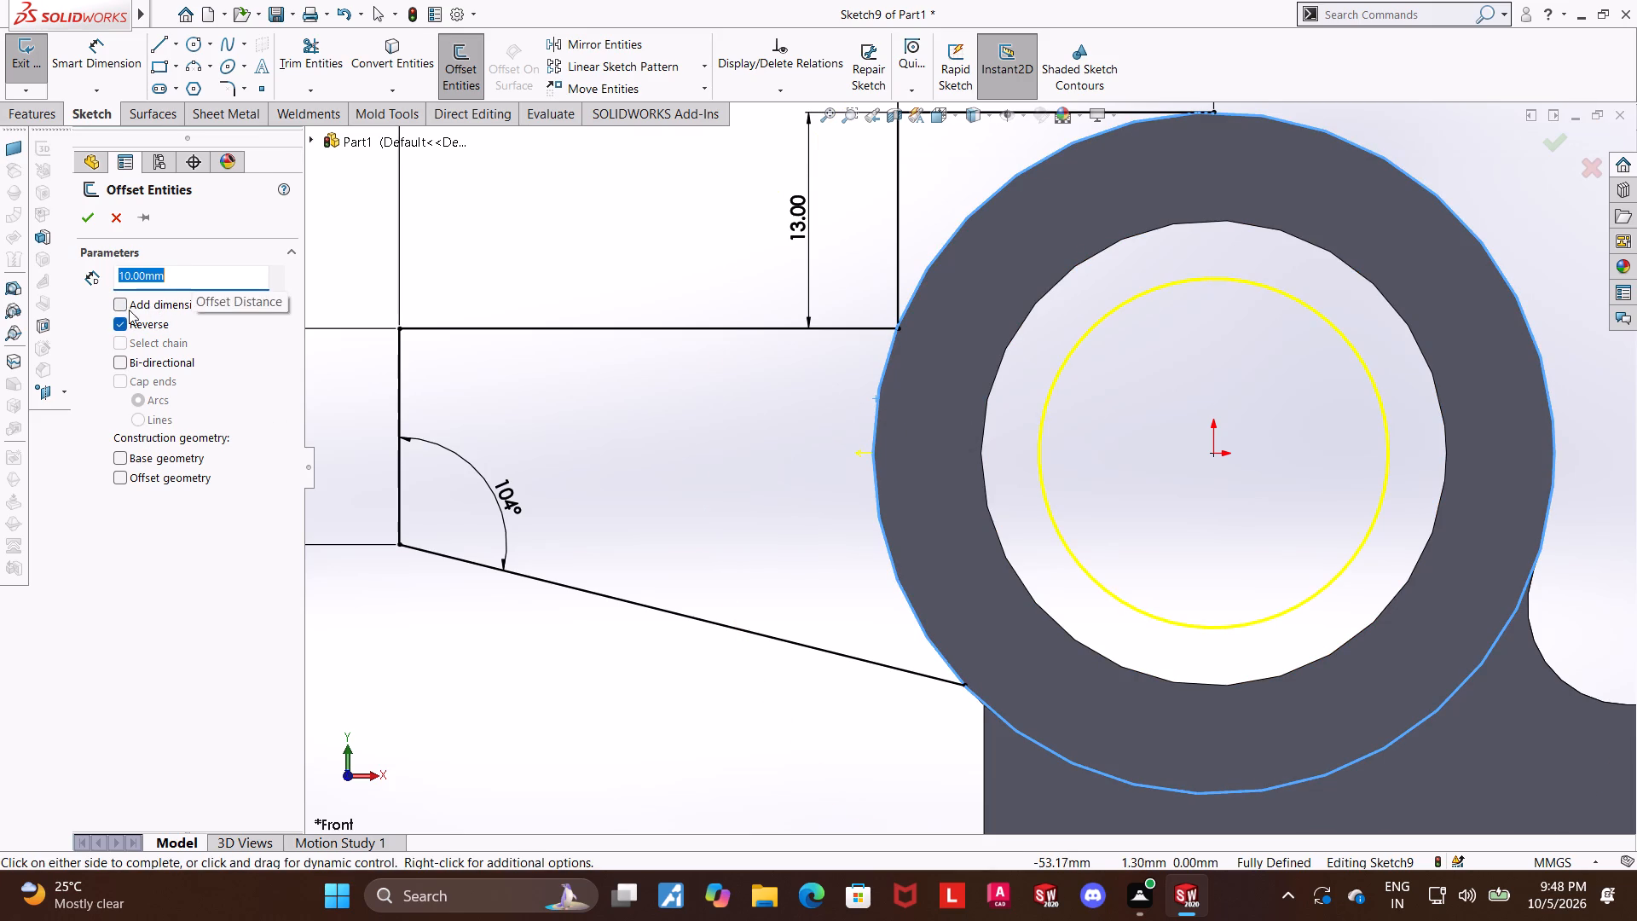
click(123, 304)
drag(206, 270, 55, 271)
key(1)
key(Return)
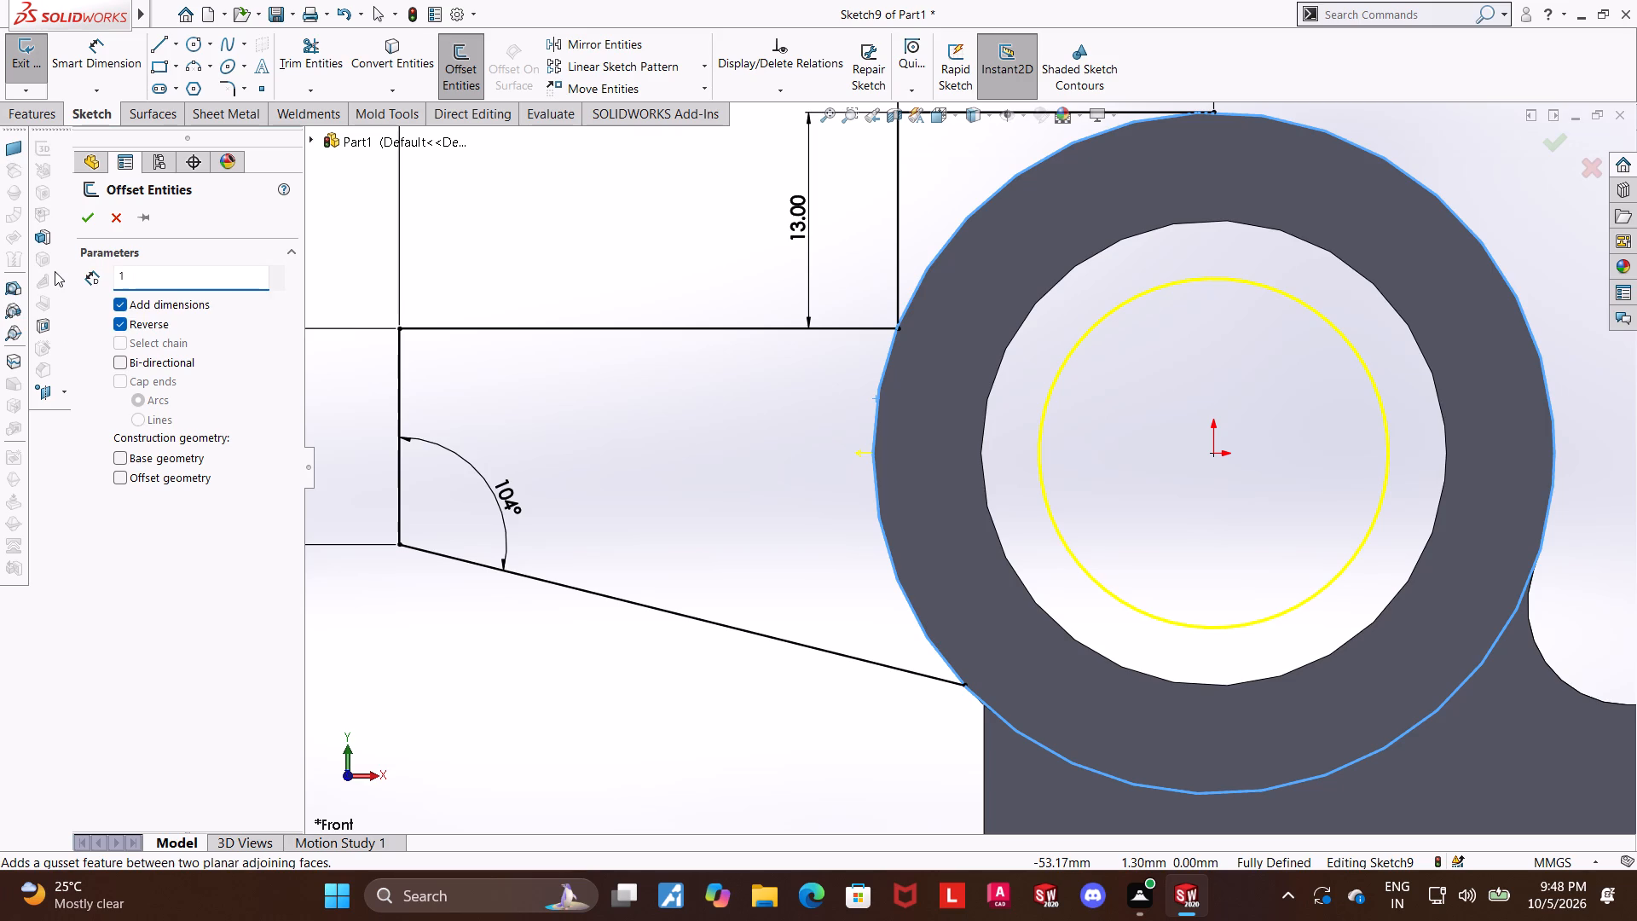
key(Return)
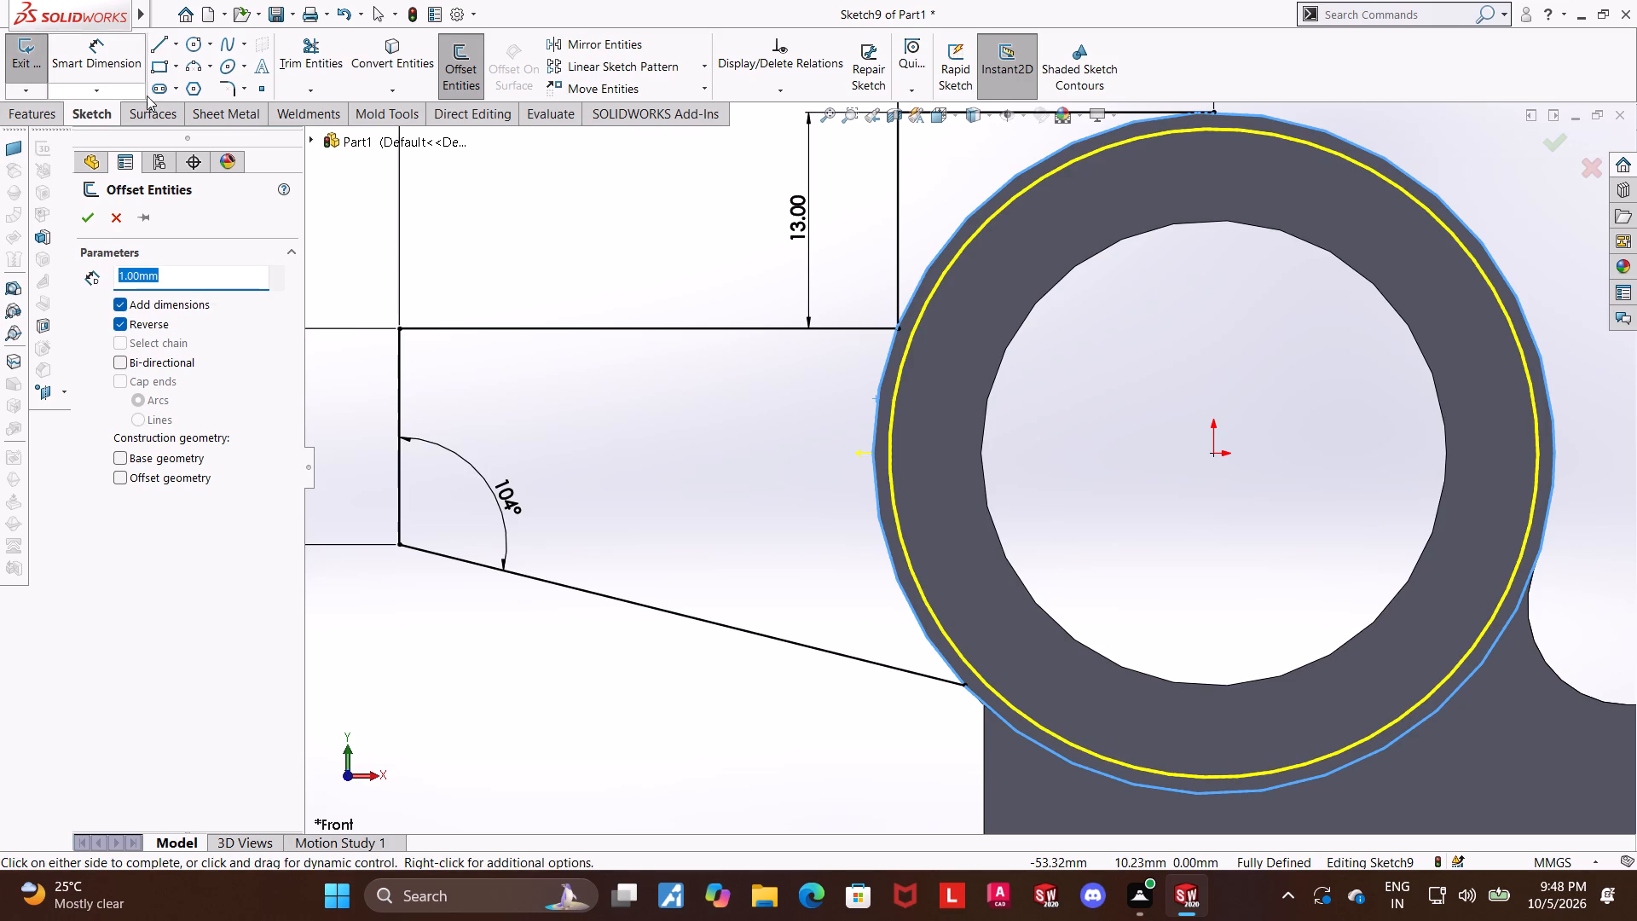
click(98, 214)
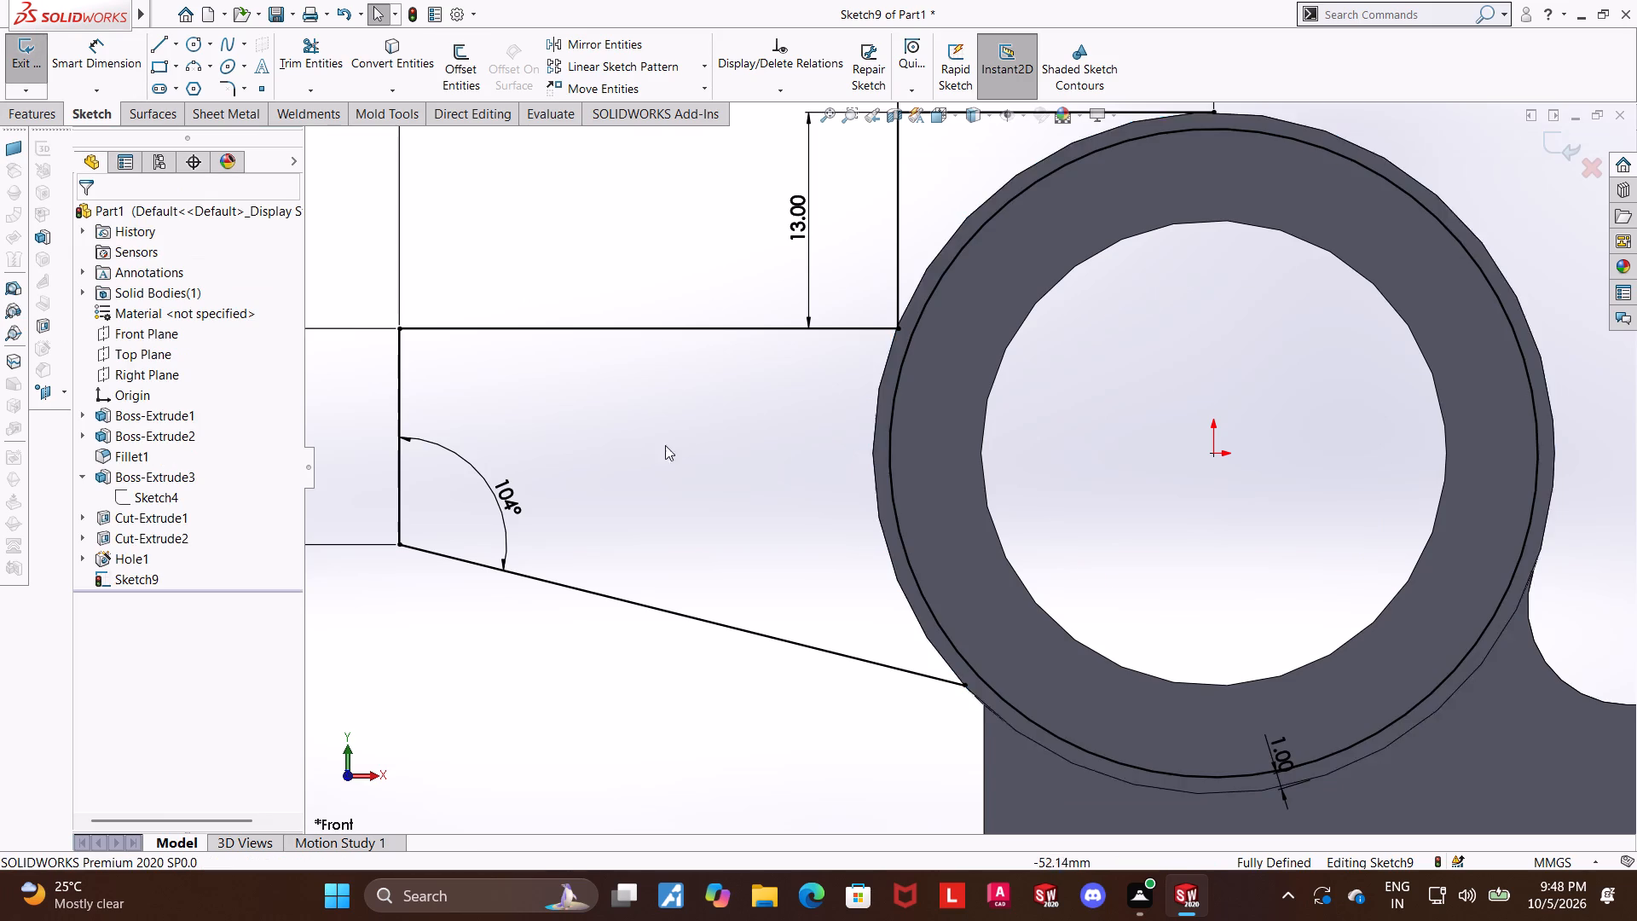
key(Escape)
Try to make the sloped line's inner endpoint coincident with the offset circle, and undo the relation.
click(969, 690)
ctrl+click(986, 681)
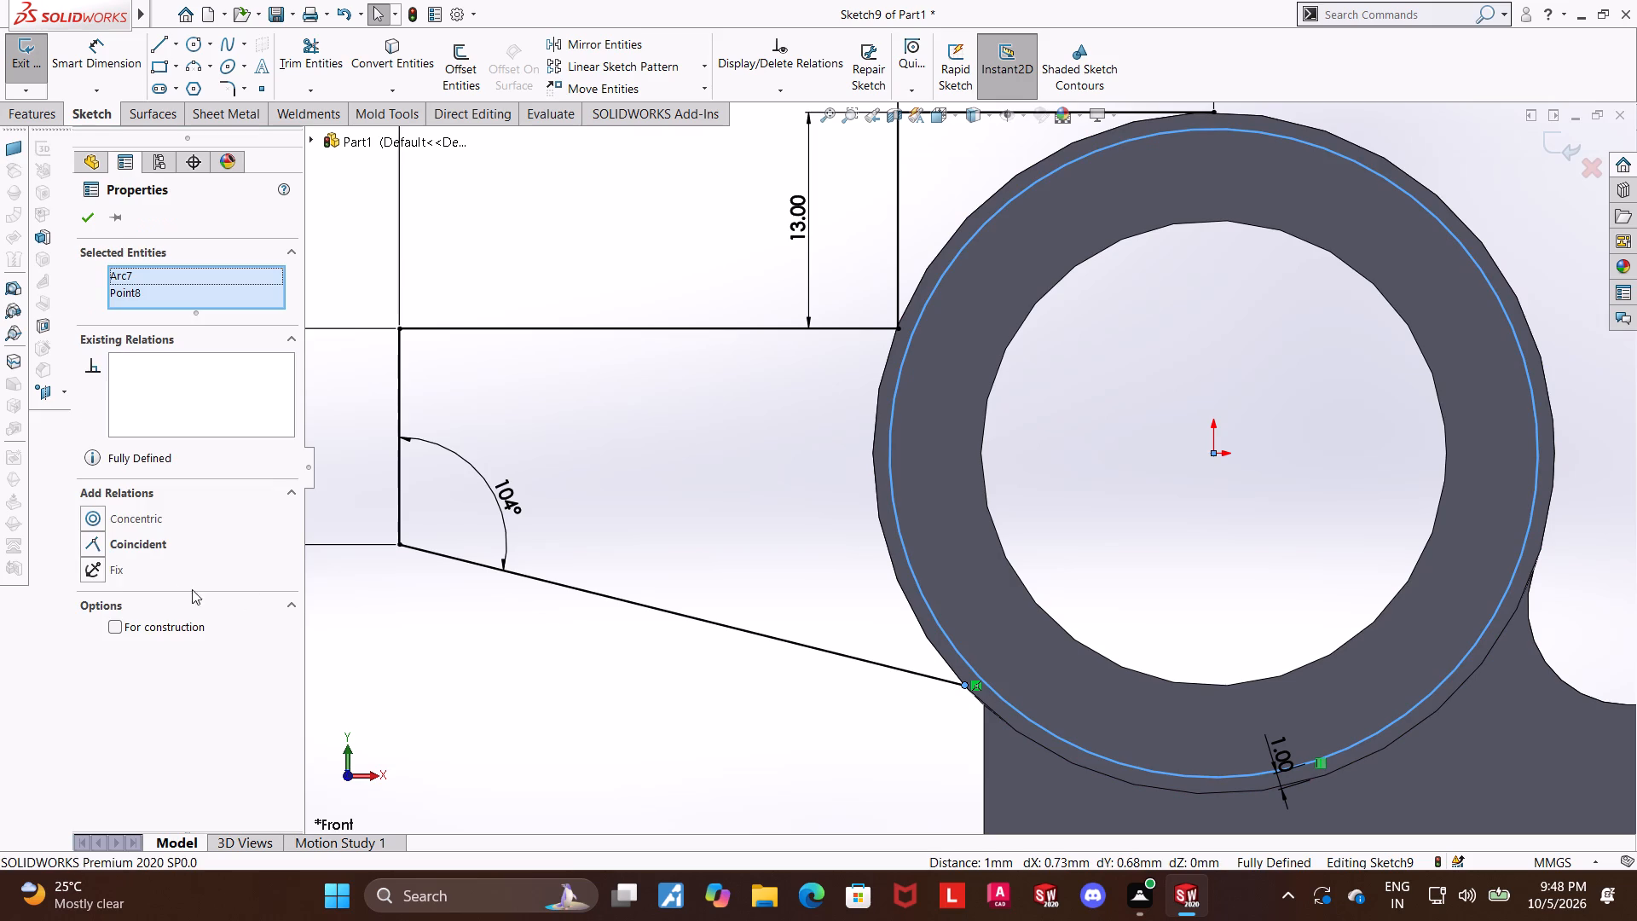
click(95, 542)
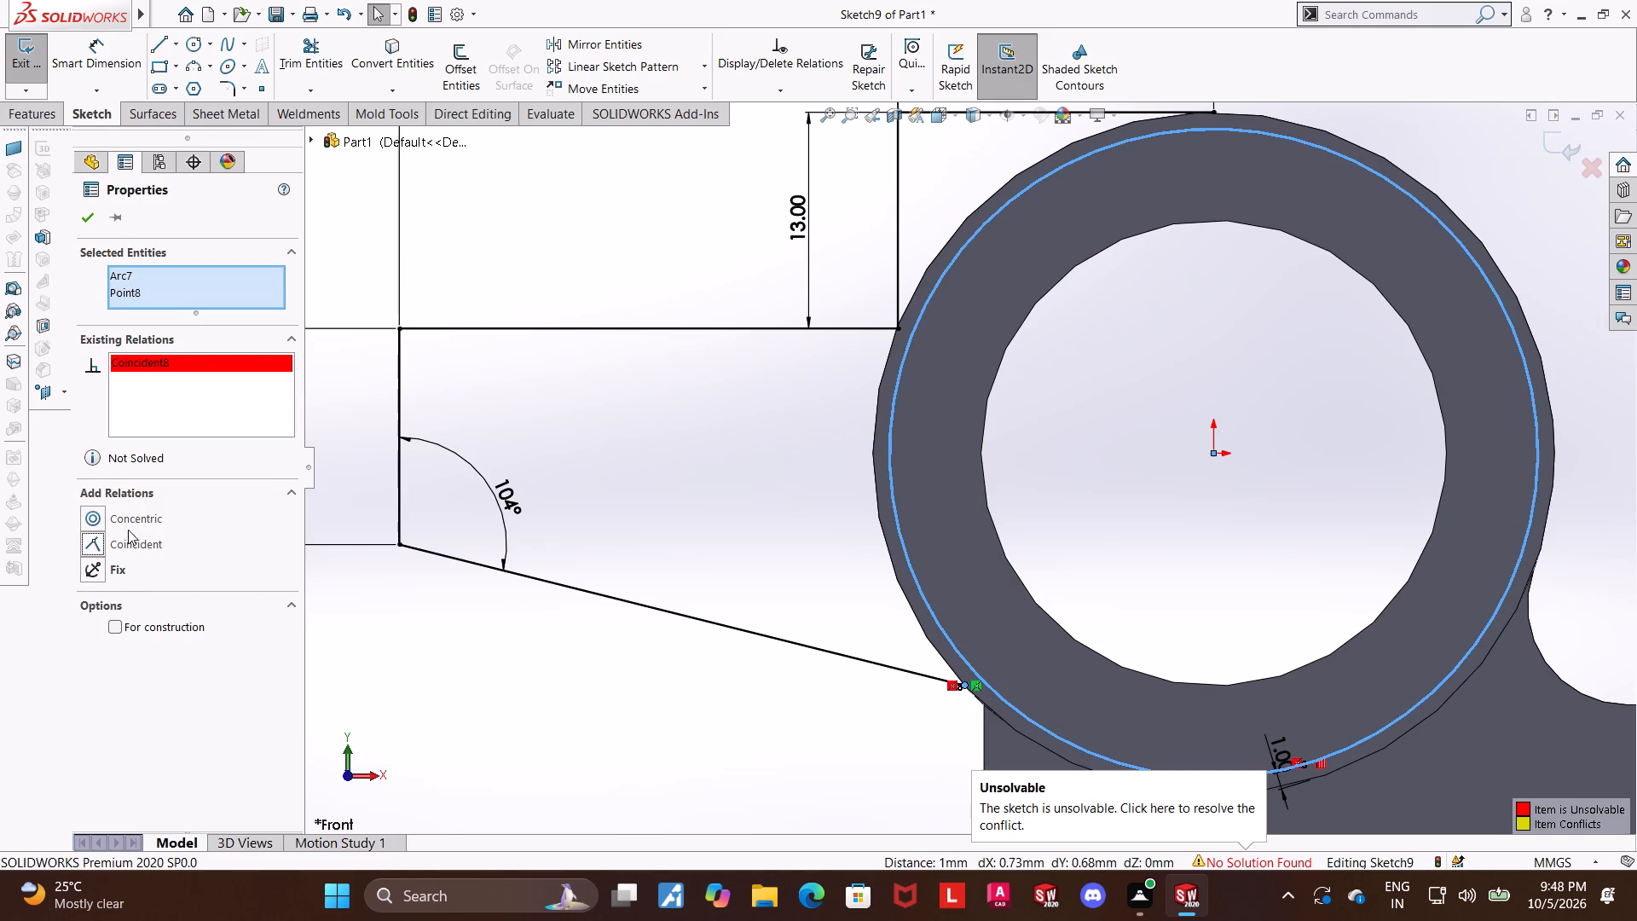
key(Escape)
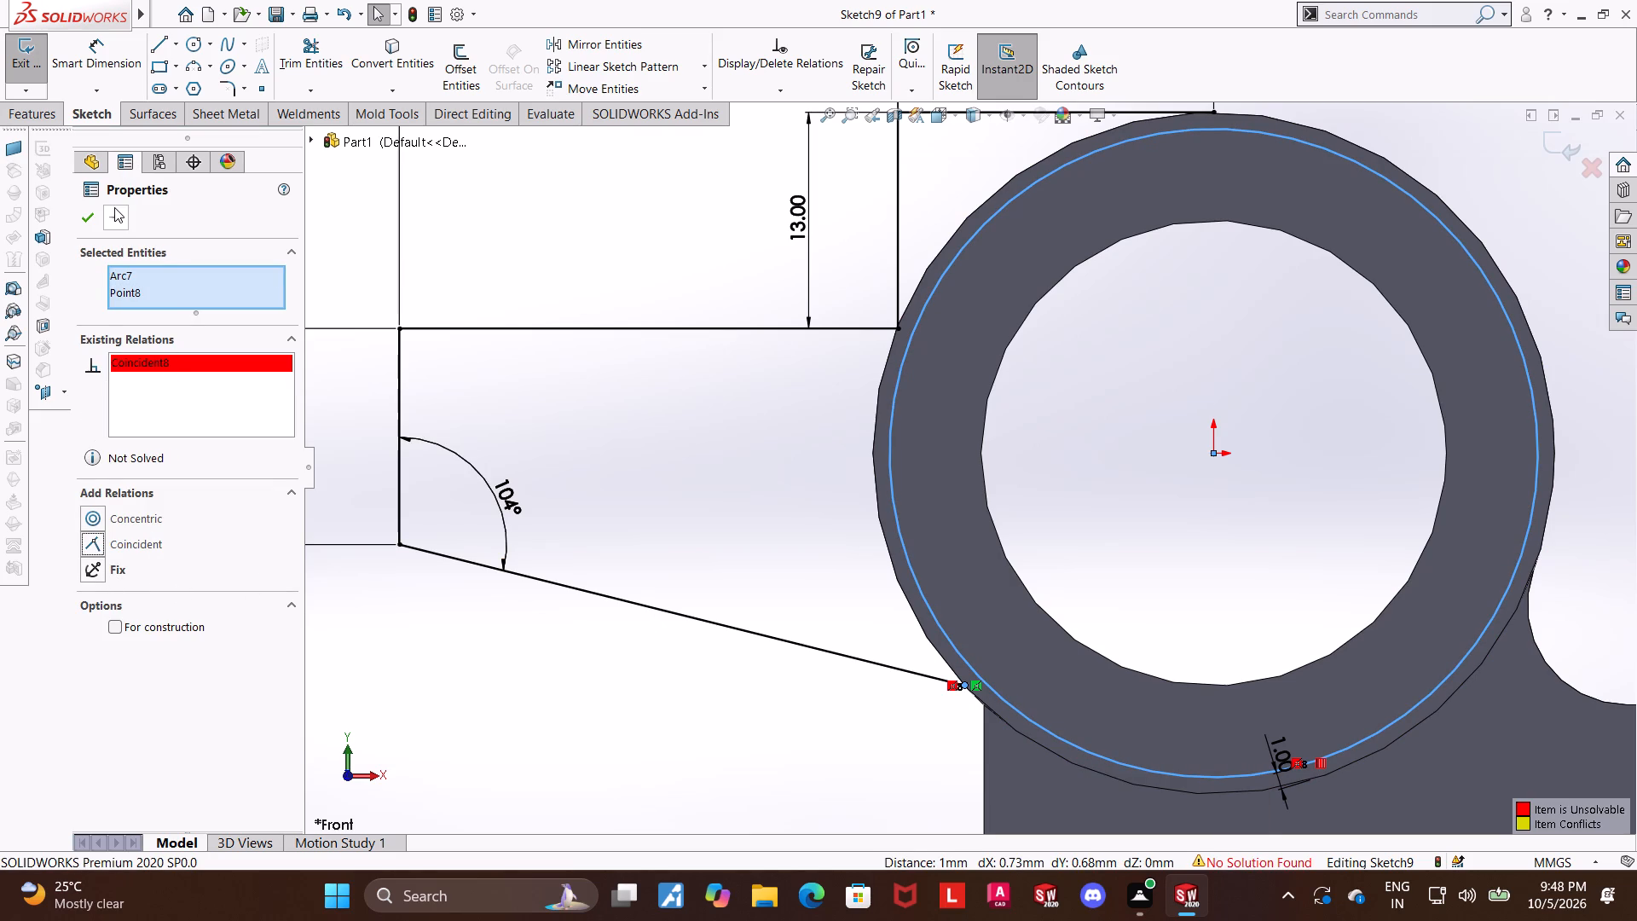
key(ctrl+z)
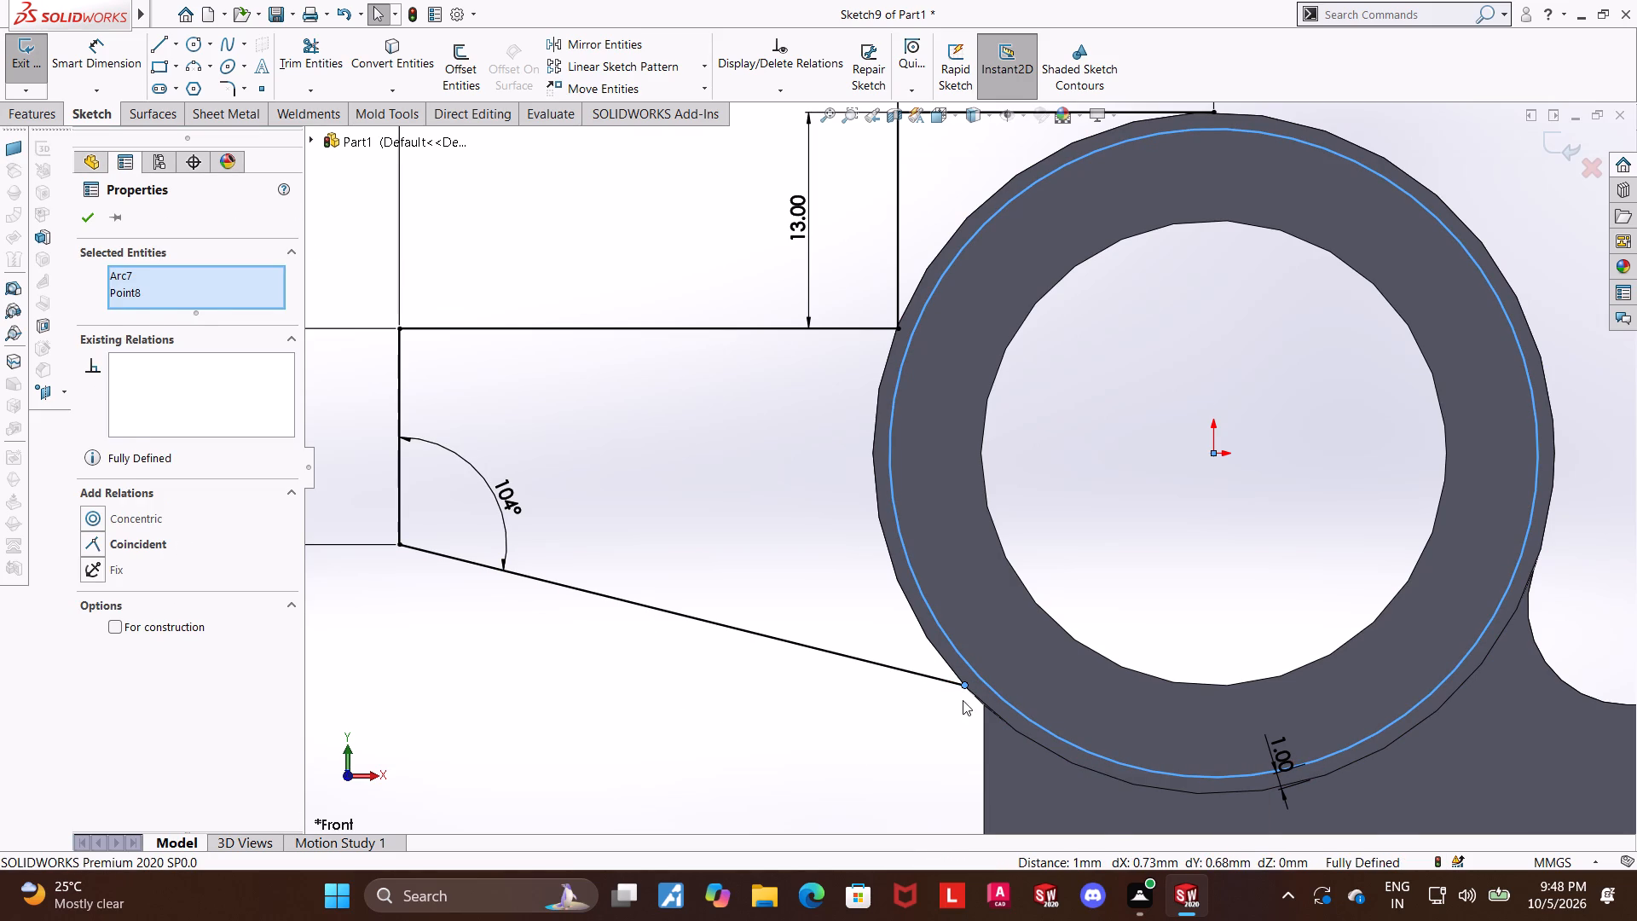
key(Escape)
Delete the existing Coincident relation on the sloped line's inner endpoint.
right_click(966, 688)
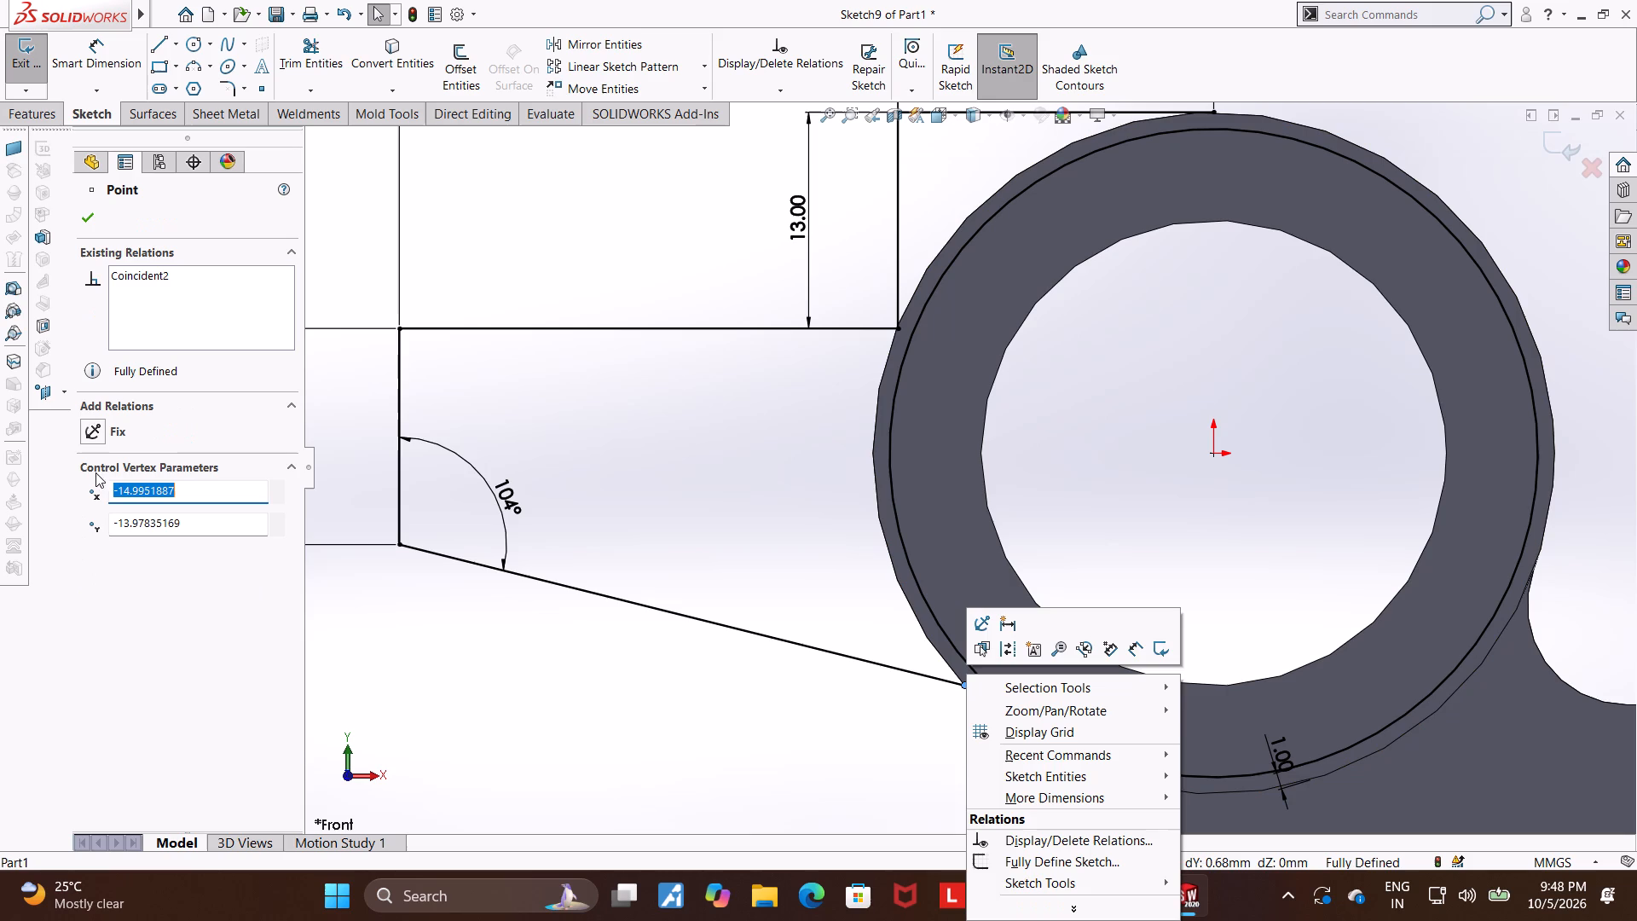
right_click(149, 272)
click(184, 310)
key(Escape)
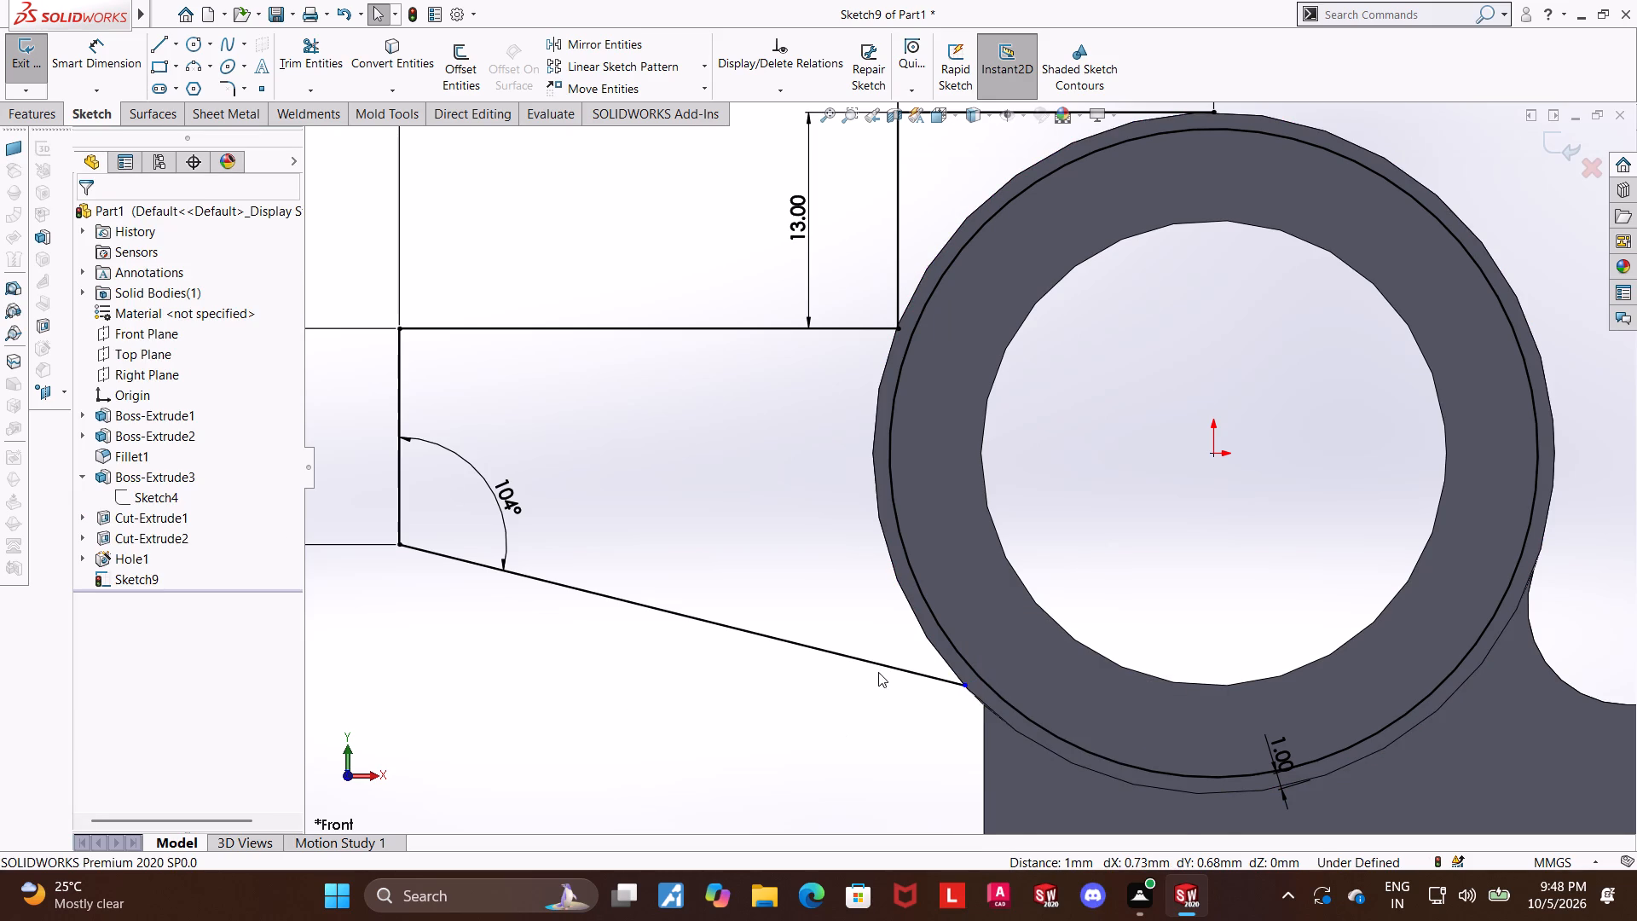
Make the sloped line's inner endpoint coincident with the offset circle.
click(961, 683)
ctrl+click(973, 675)
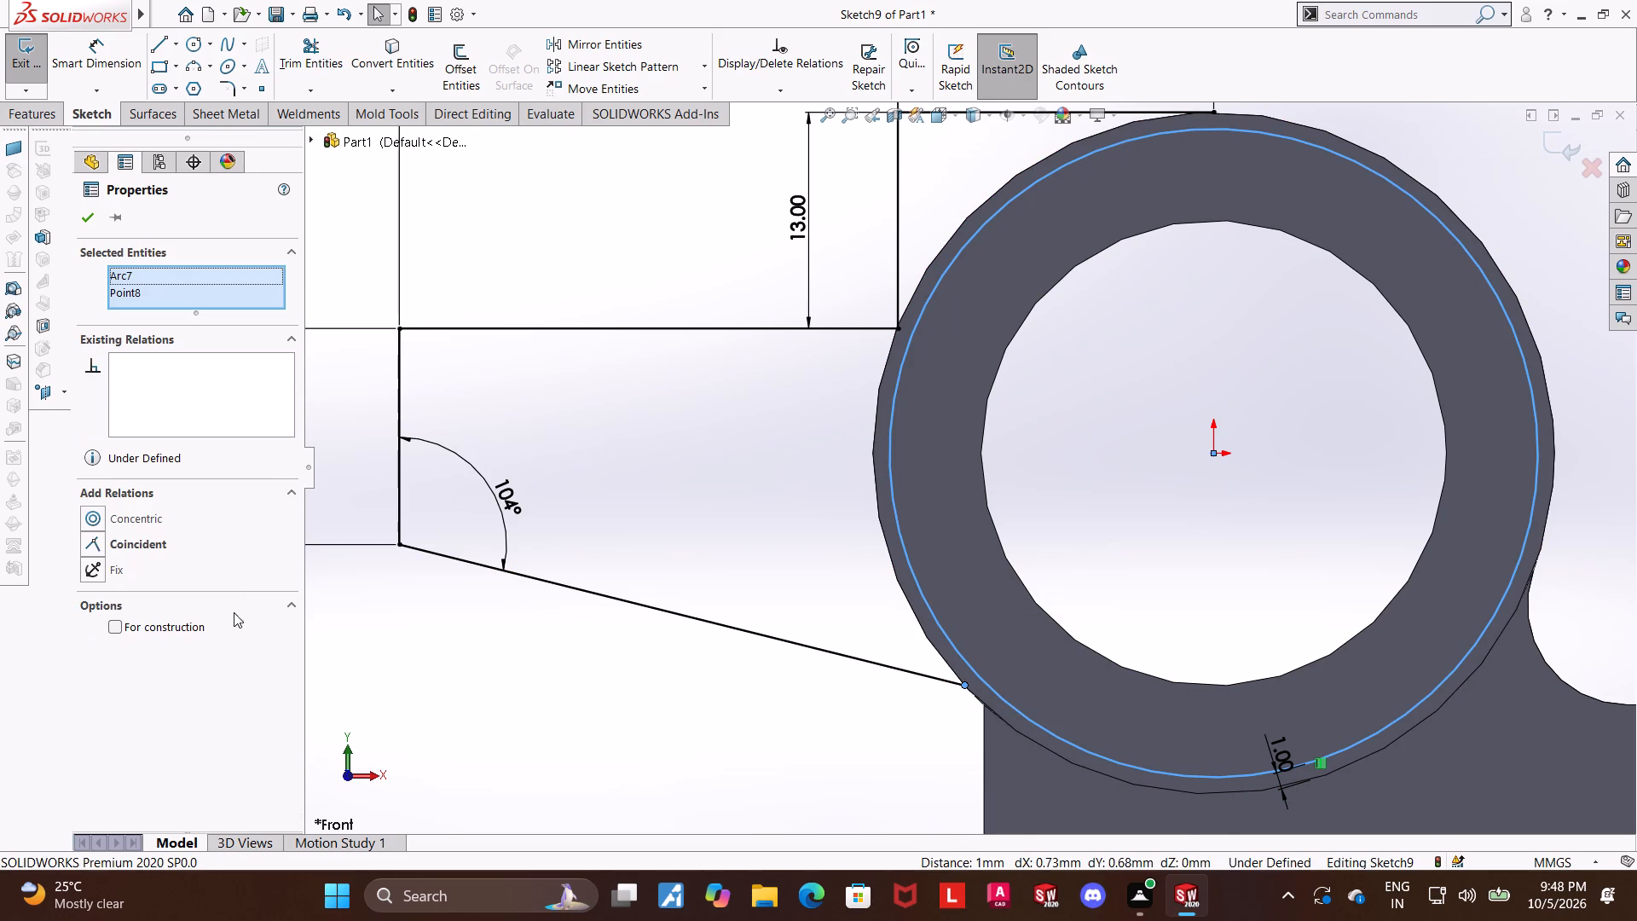
click(92, 549)
click(660, 726)
Draw a vertical line about 1 mm long from the top horizontal line's end at the ring down to the offset circle.
scroll(1063, 654, up, 4)
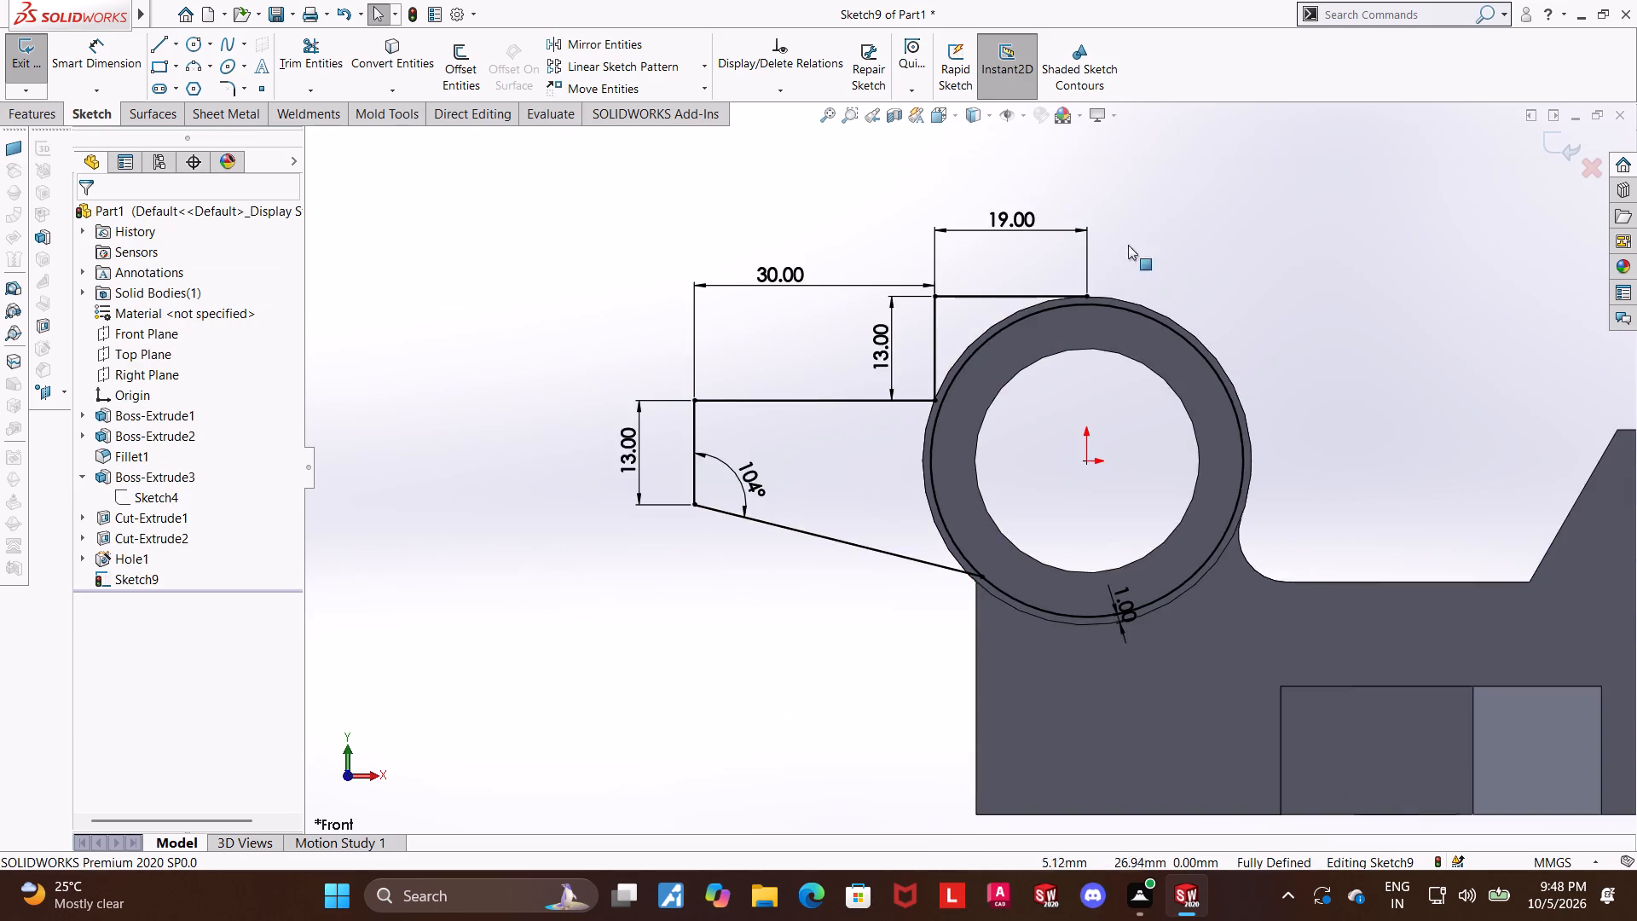
scroll(1116, 240, down, 8)
key(Escape)
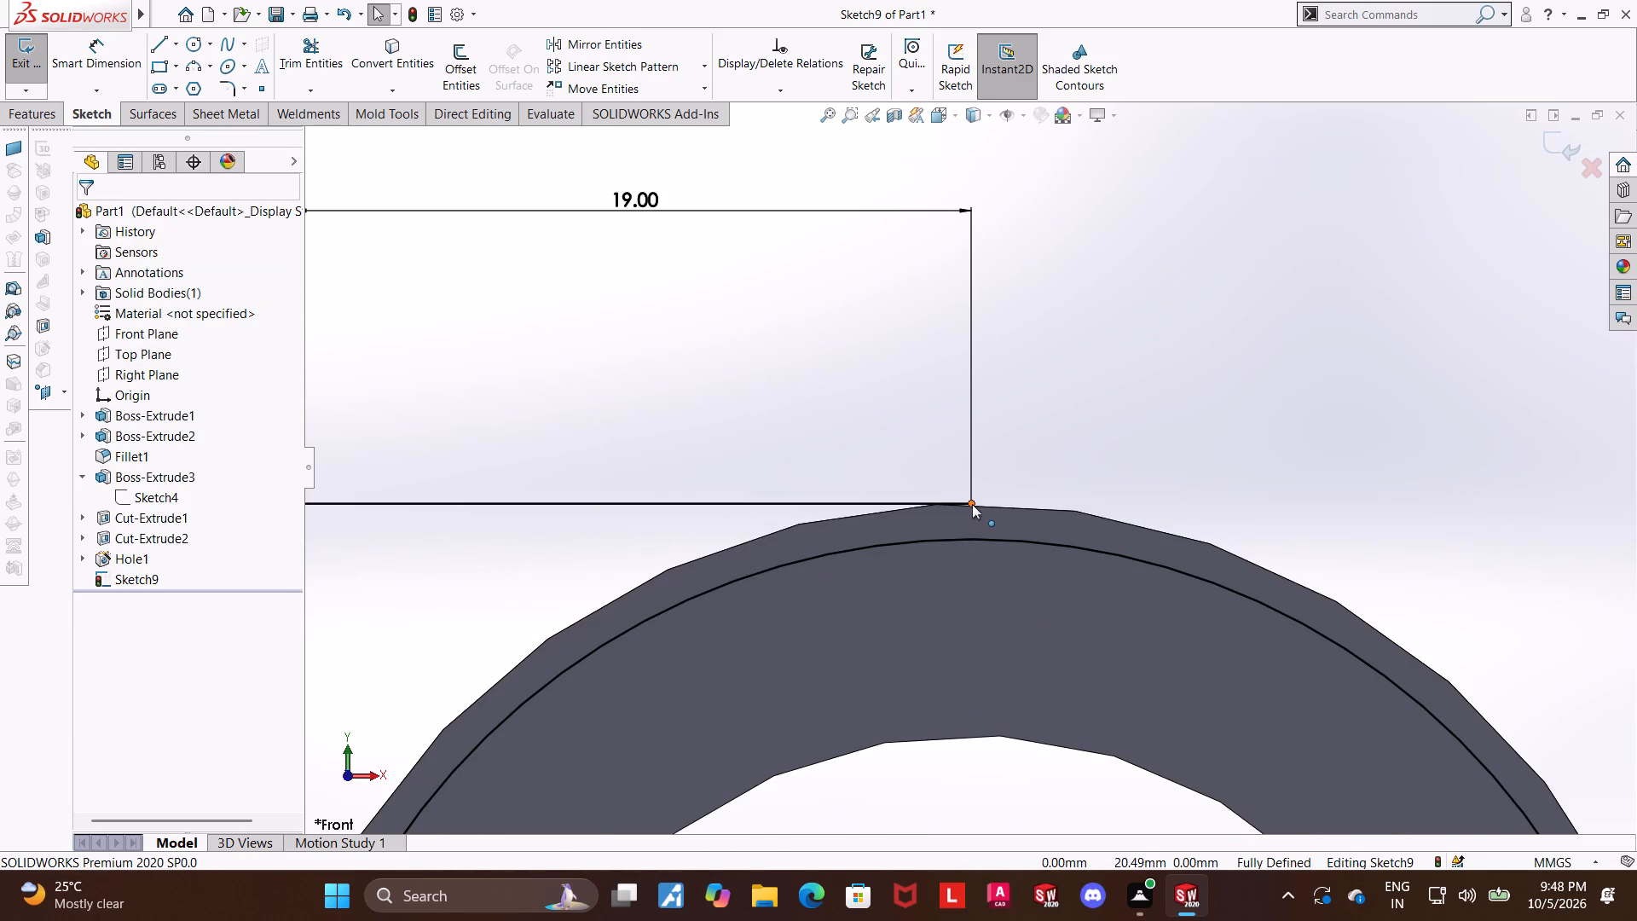
scroll(972, 504, up, 6)
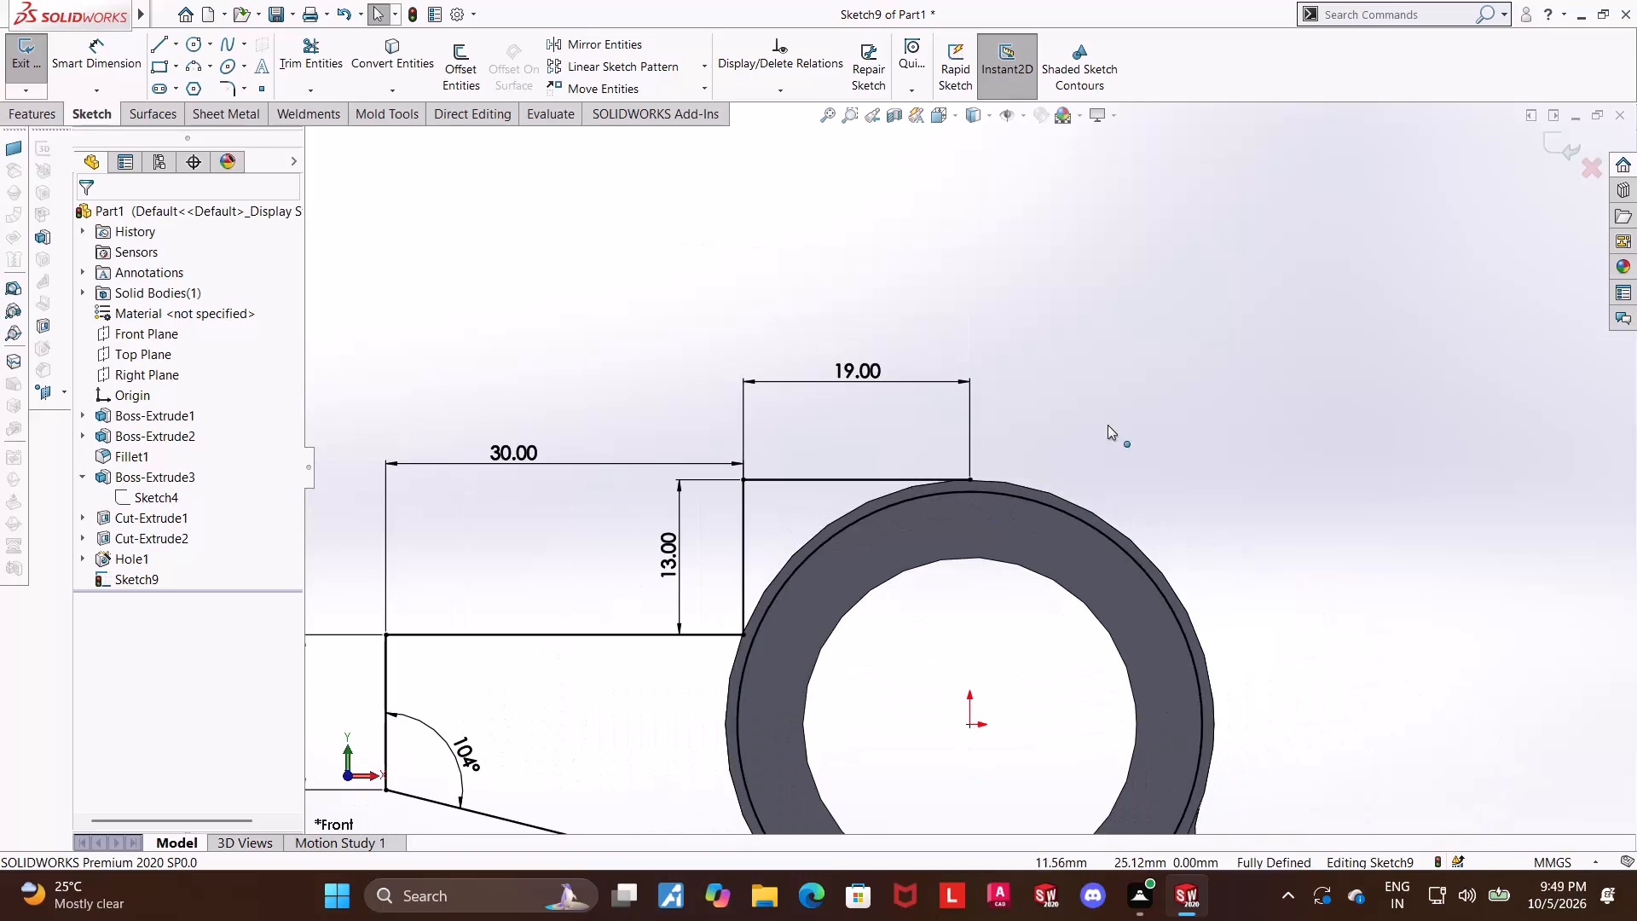
click(1108, 425)
scroll(956, 498, down, 2)
click(153, 52)
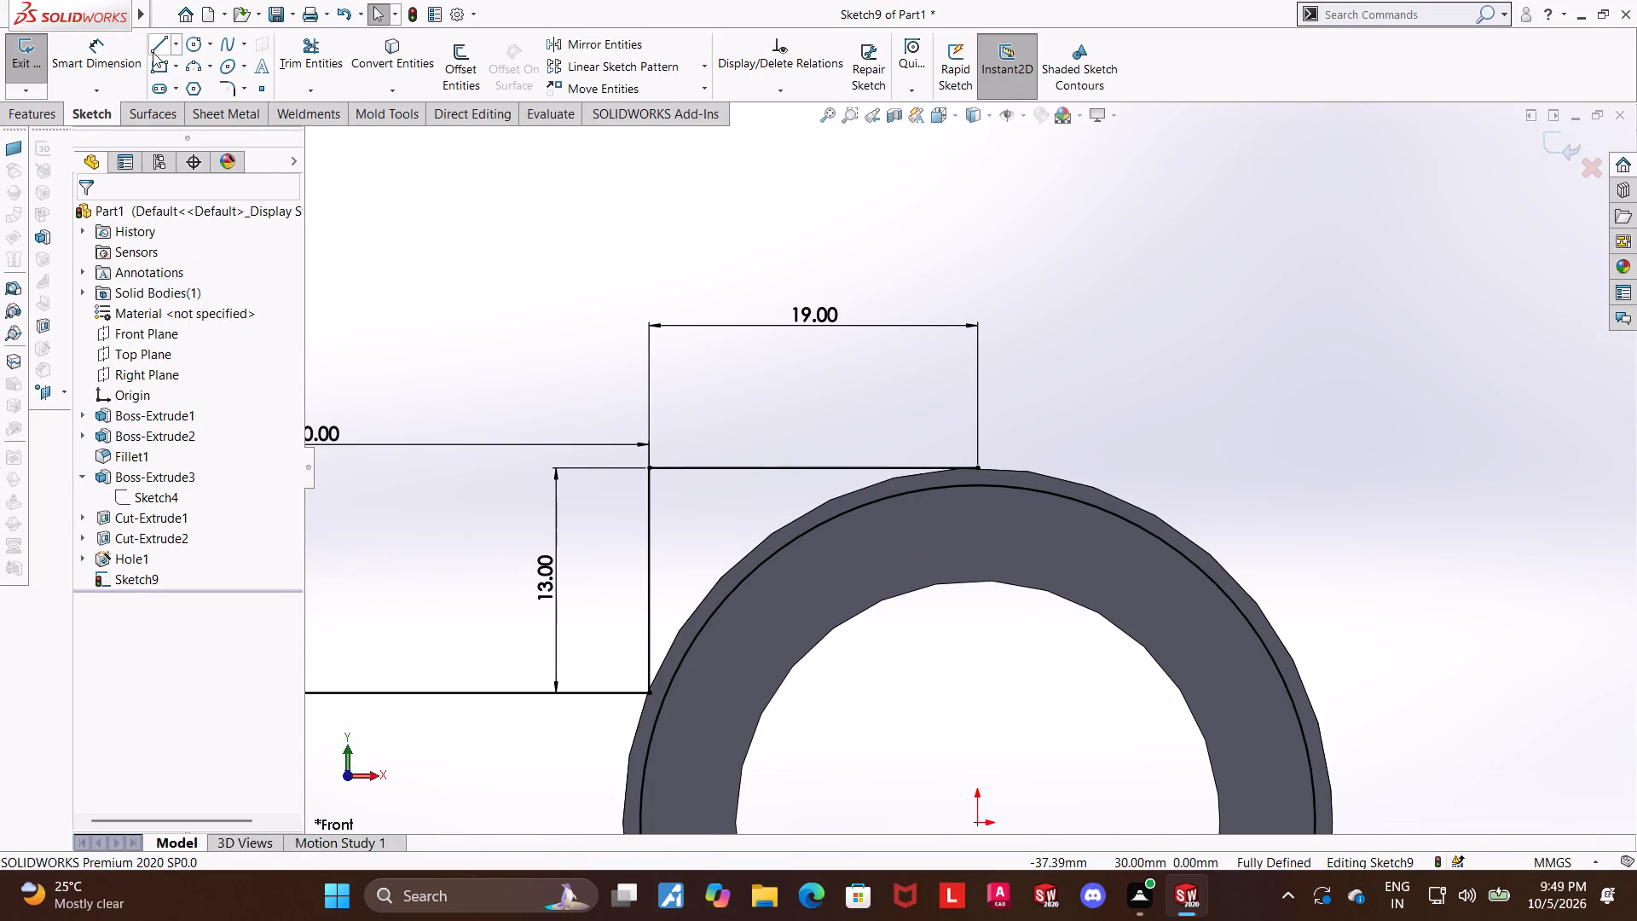
scroll(897, 423, down, 3)
click(1050, 510)
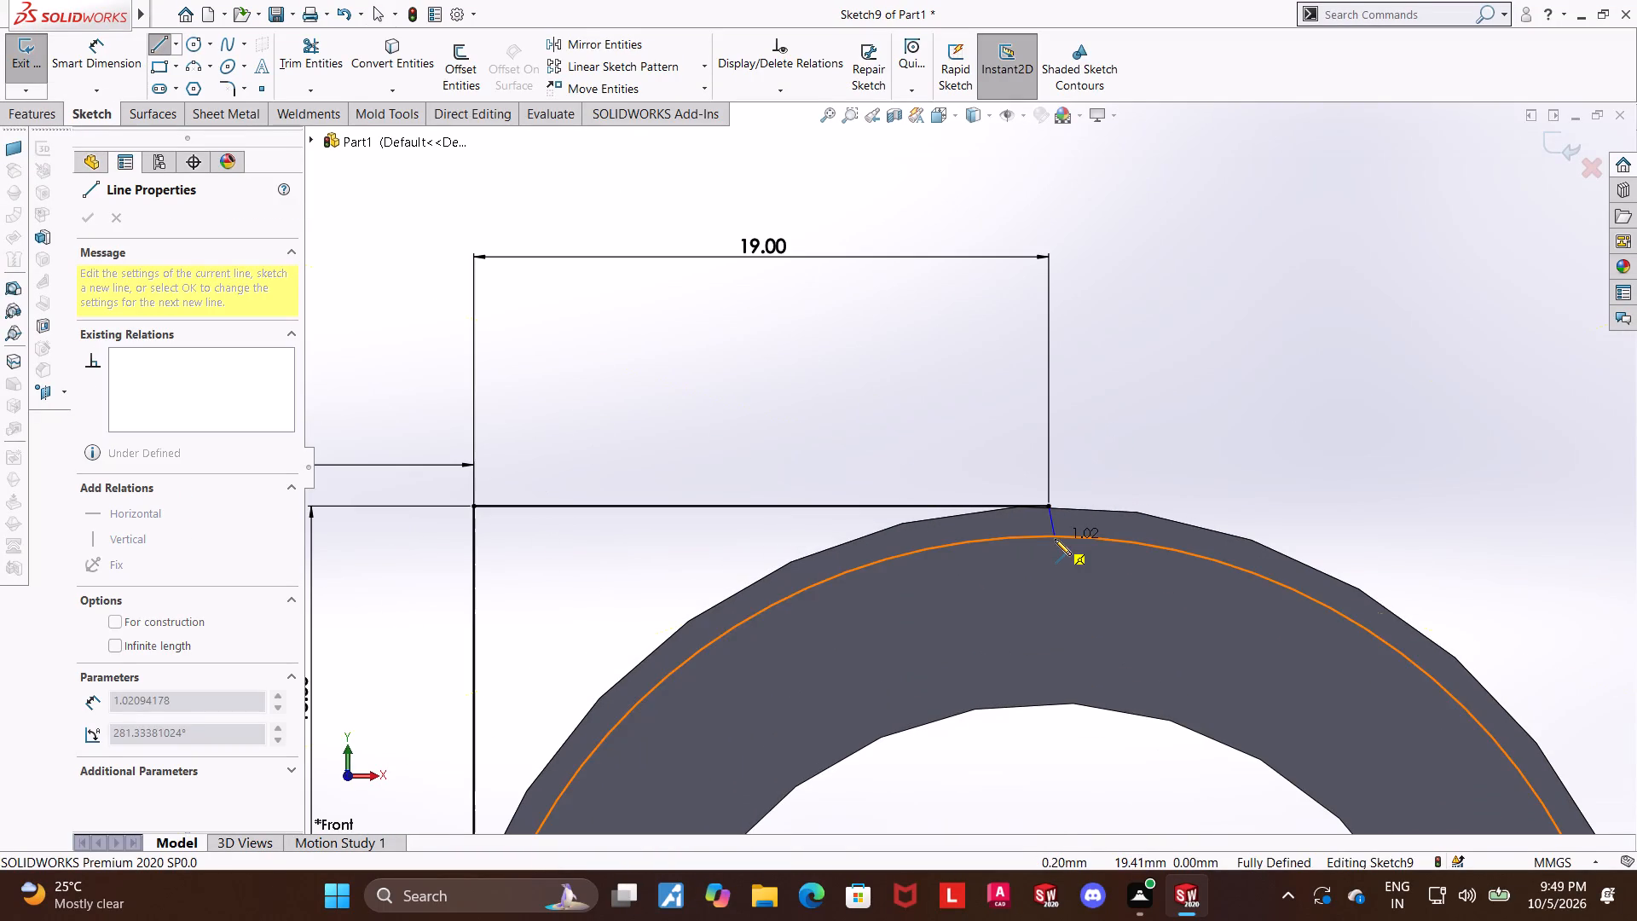
click(1049, 536)
key(Escape)
key(Escape)
key(Escape)
key(Escape)
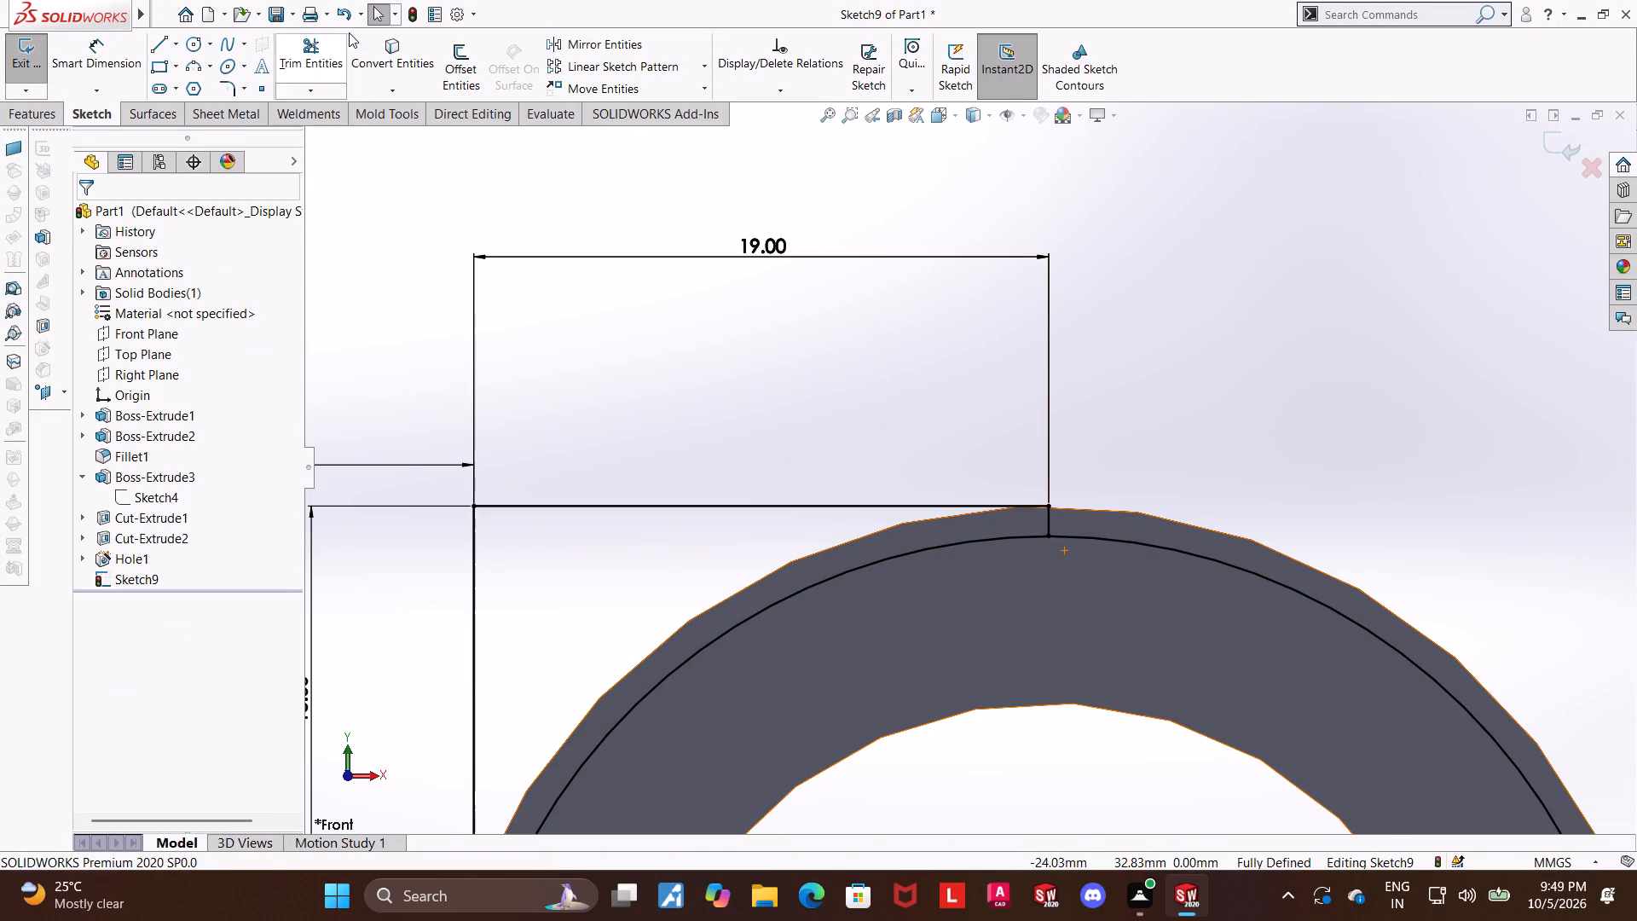
Trim the offset circle down to the arc between the short vertical line and the sloped line.
click(323, 44)
scroll(1128, 493, up, 3)
drag(1185, 625, 1241, 547)
scroll(1241, 600, up, 5)
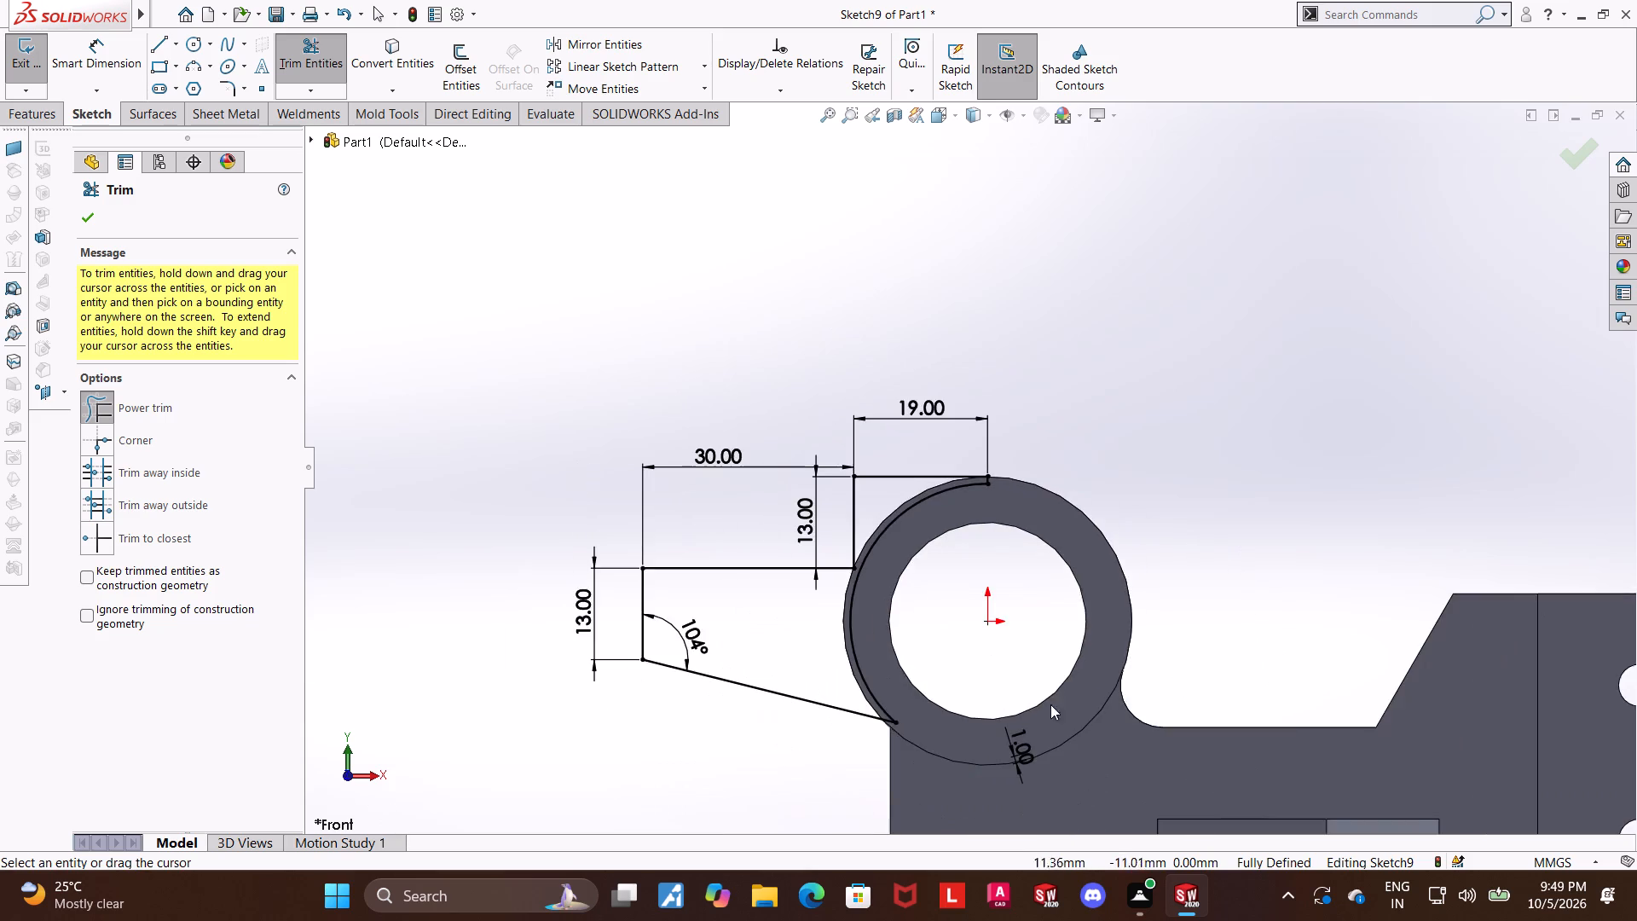
scroll(1028, 711, down, 3)
key(Escape)
key(Escape)
key(Escape)
key(Escape)
key(Escape)
key(Escape)
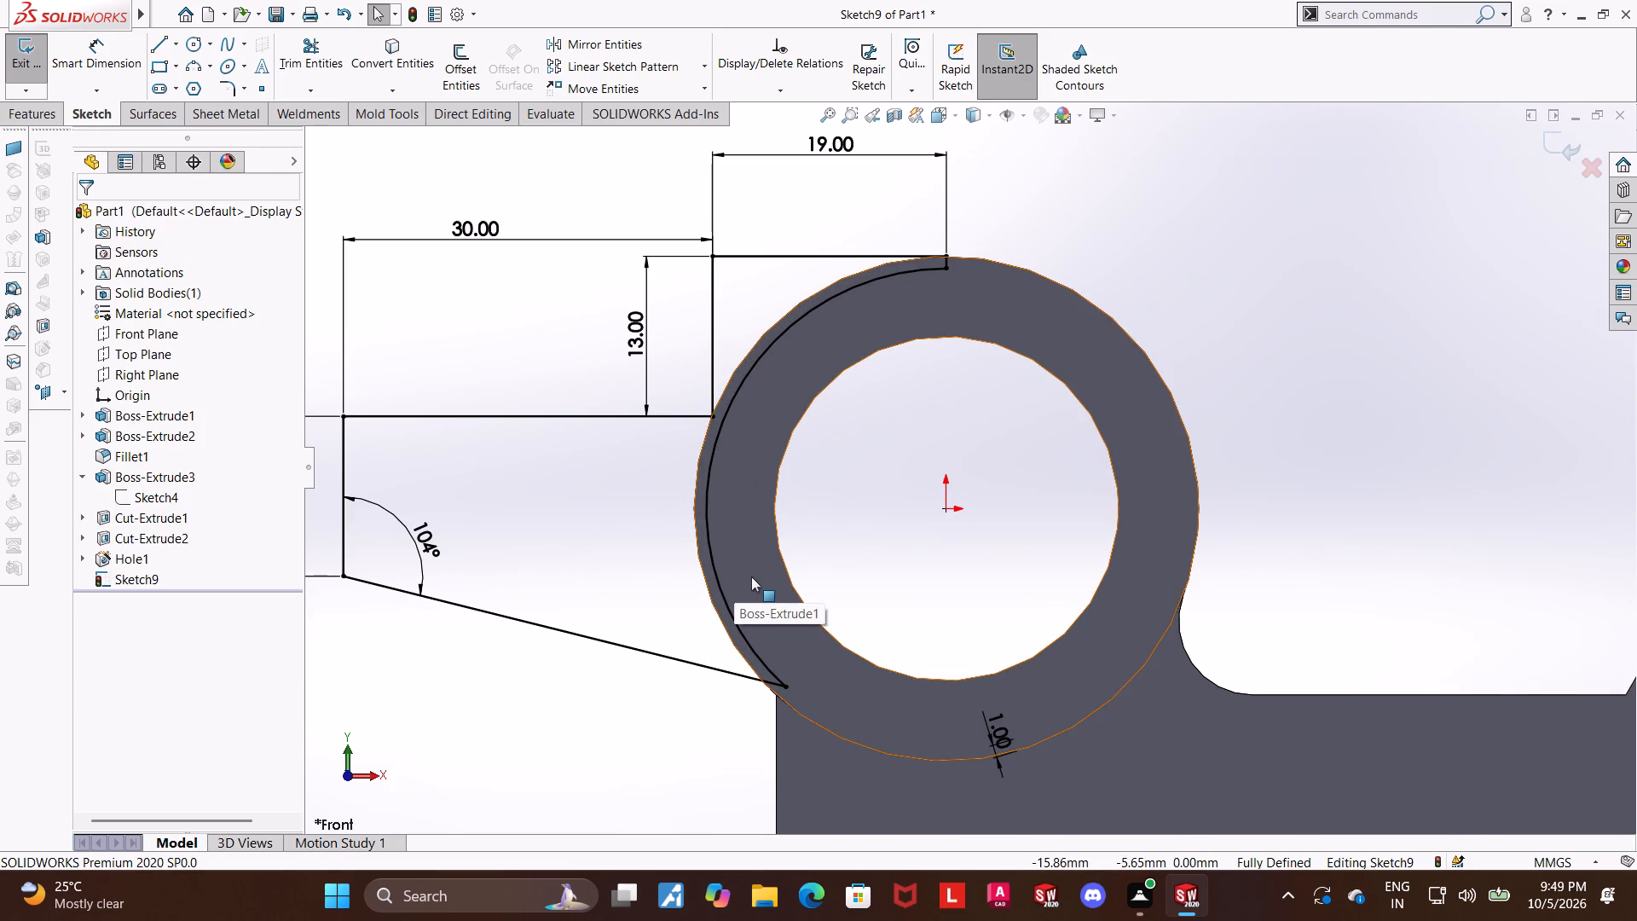
scroll(770, 571, up, 2)
key(Escape)
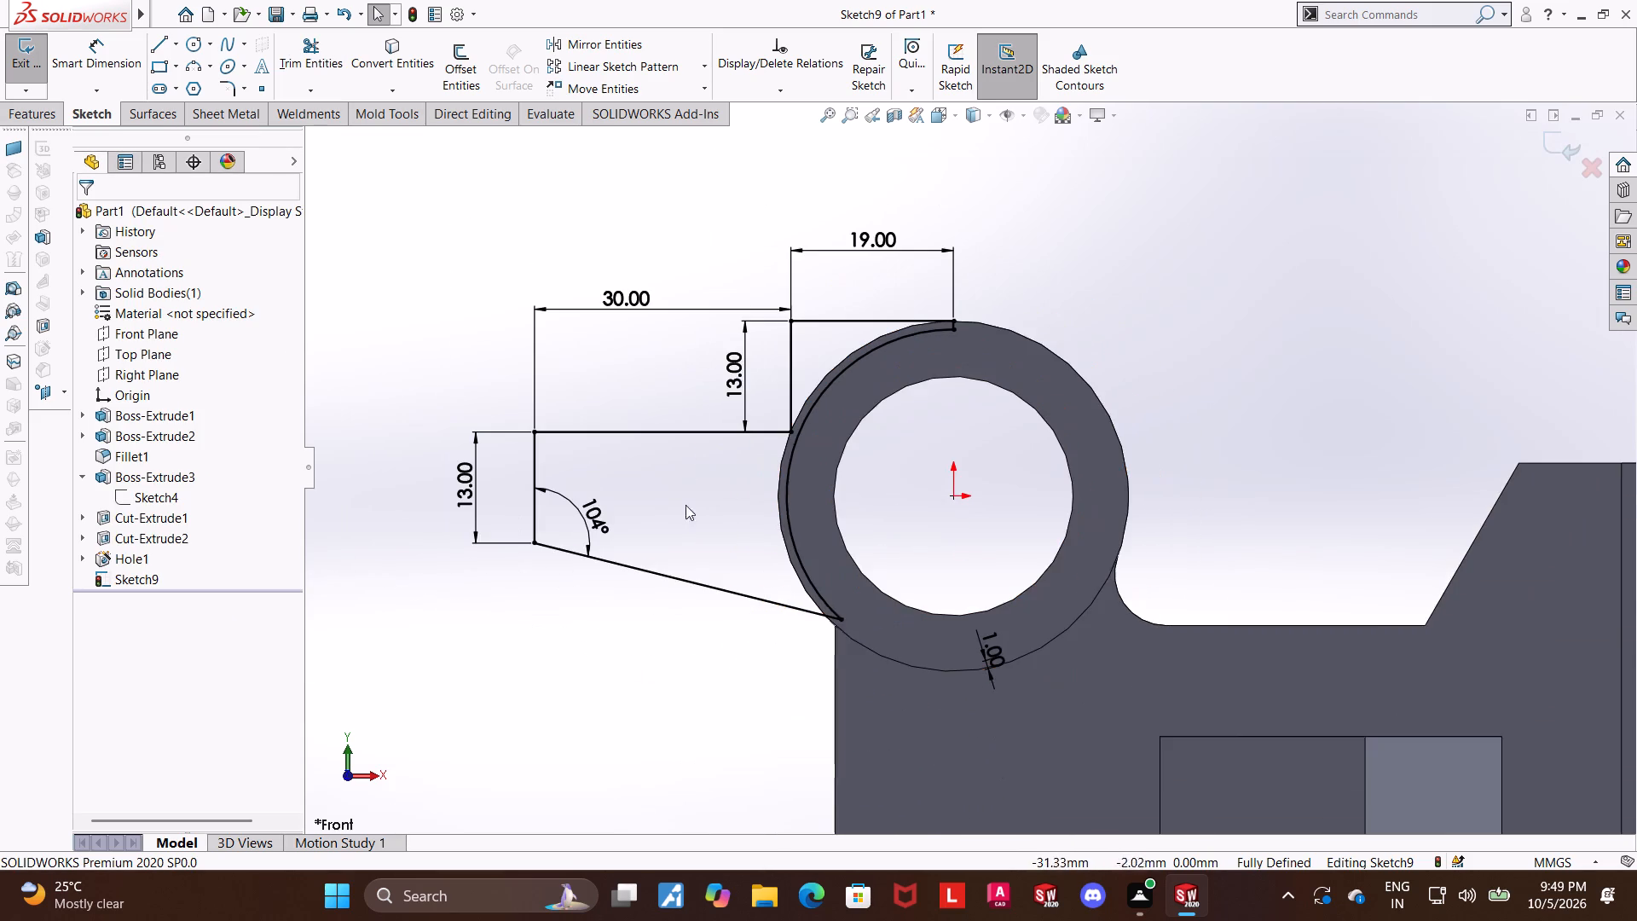
Exit the arm profile sketch, keeping its changes.
scroll(686, 448, down, 2)
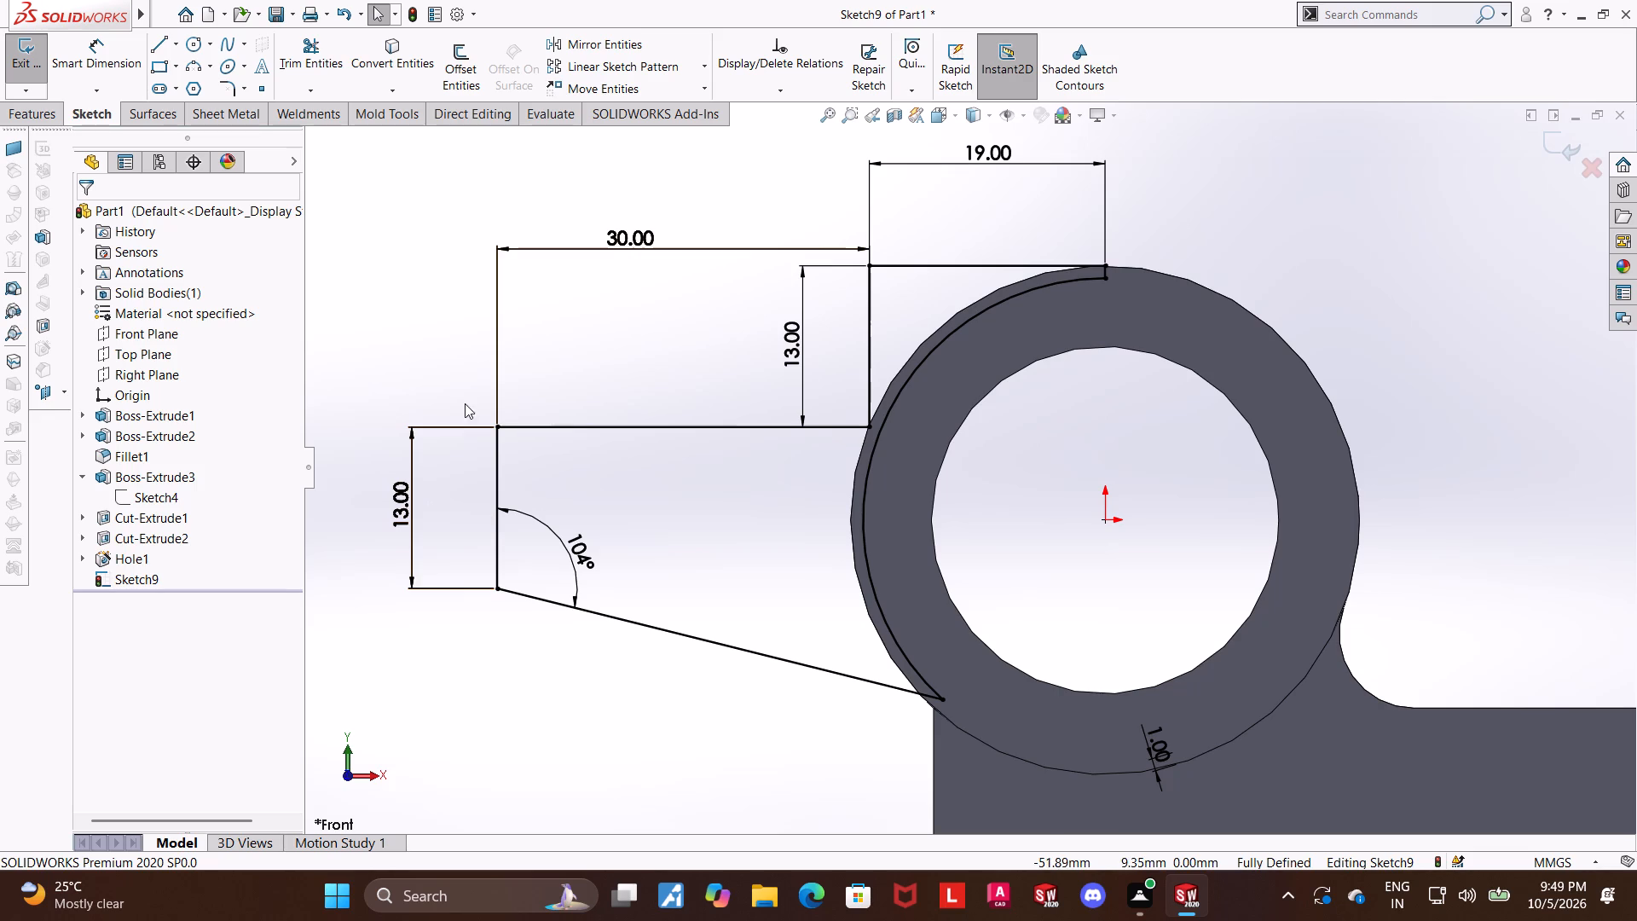
click(425, 399)
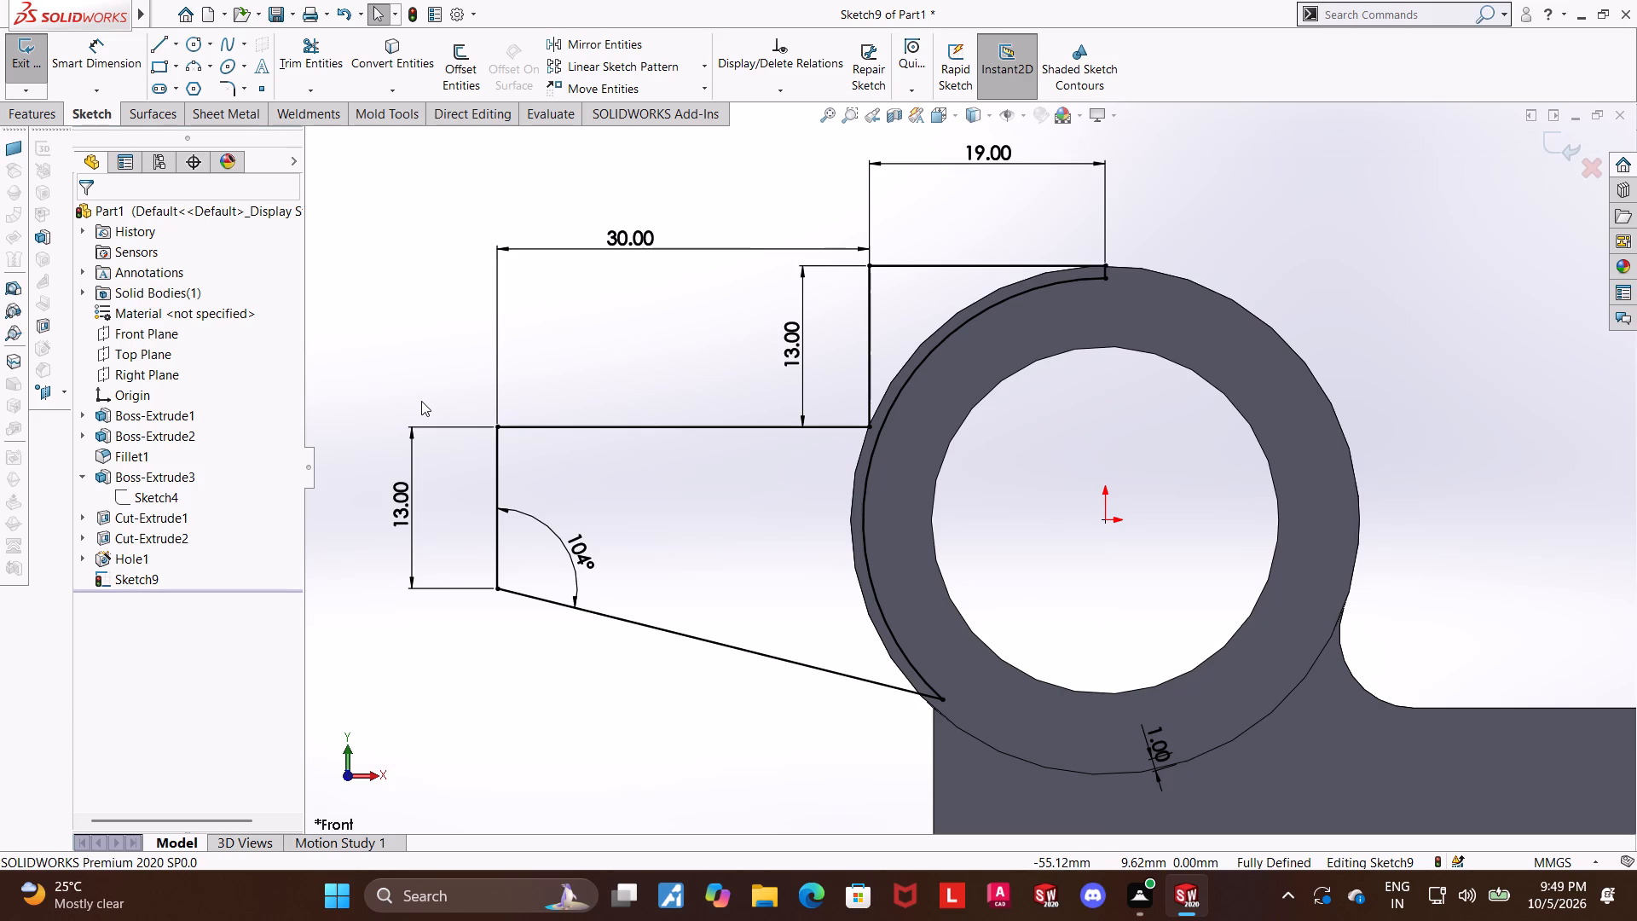
click(1582, 136)
Extrude the arm profile sketch 20 mm with the Mid Plane end condition, merging the result with the ring body.
middle_drag(1471, 230, 1414, 360)
scroll(1409, 374, up, 5)
middle_drag(1323, 269, 1387, 354)
click(1372, 336)
scroll(1348, 332, down, 1)
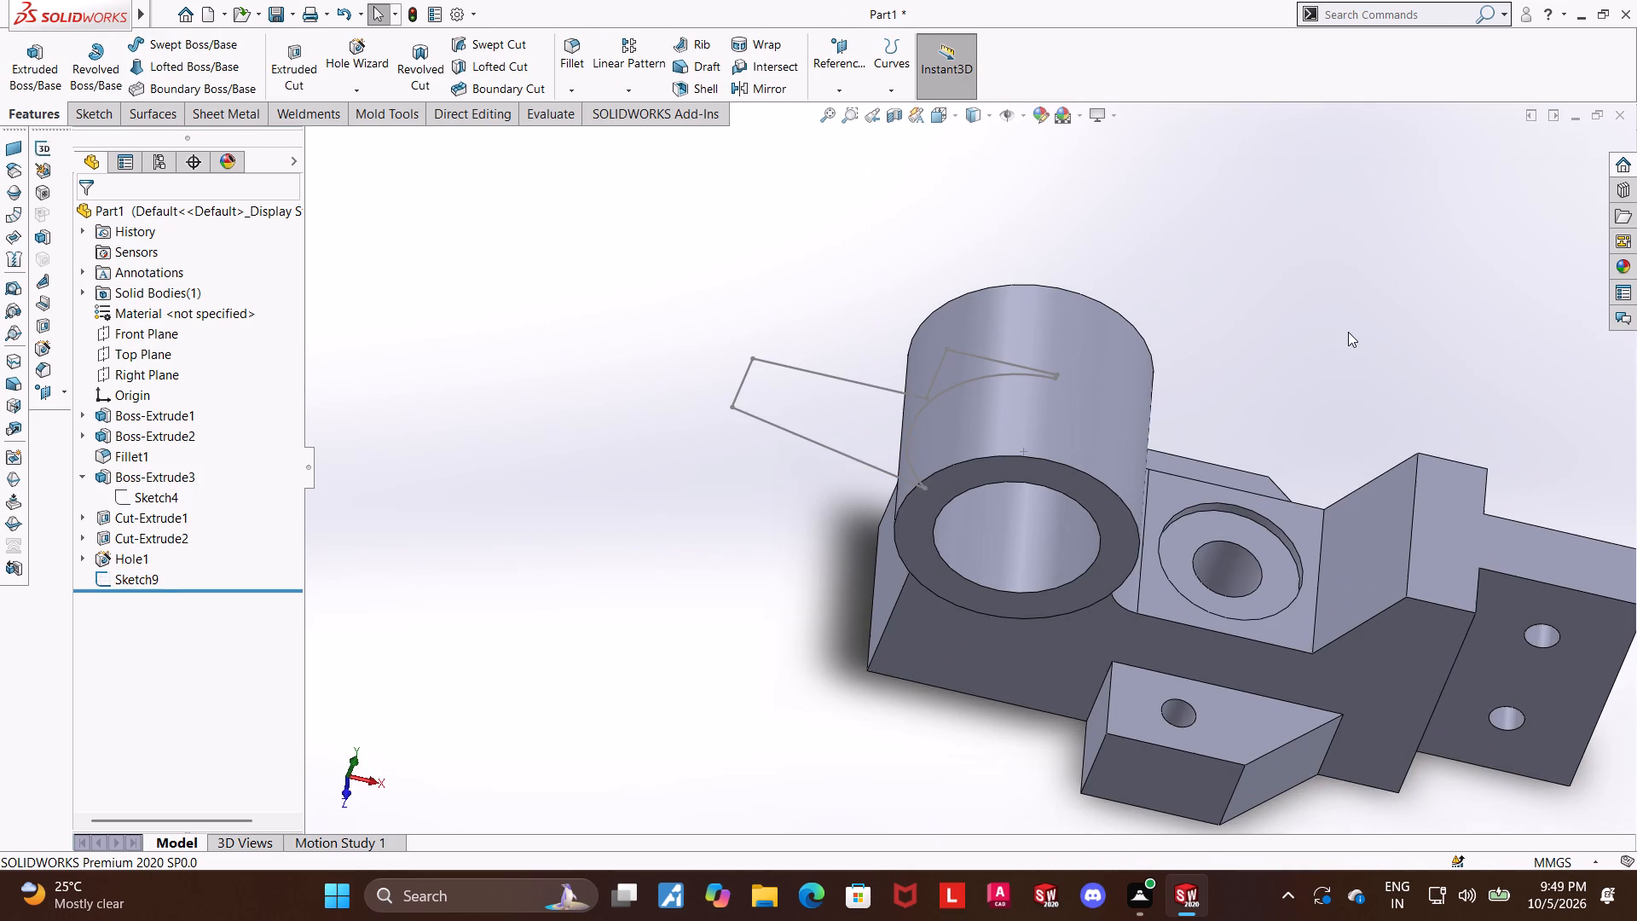
click(55, 72)
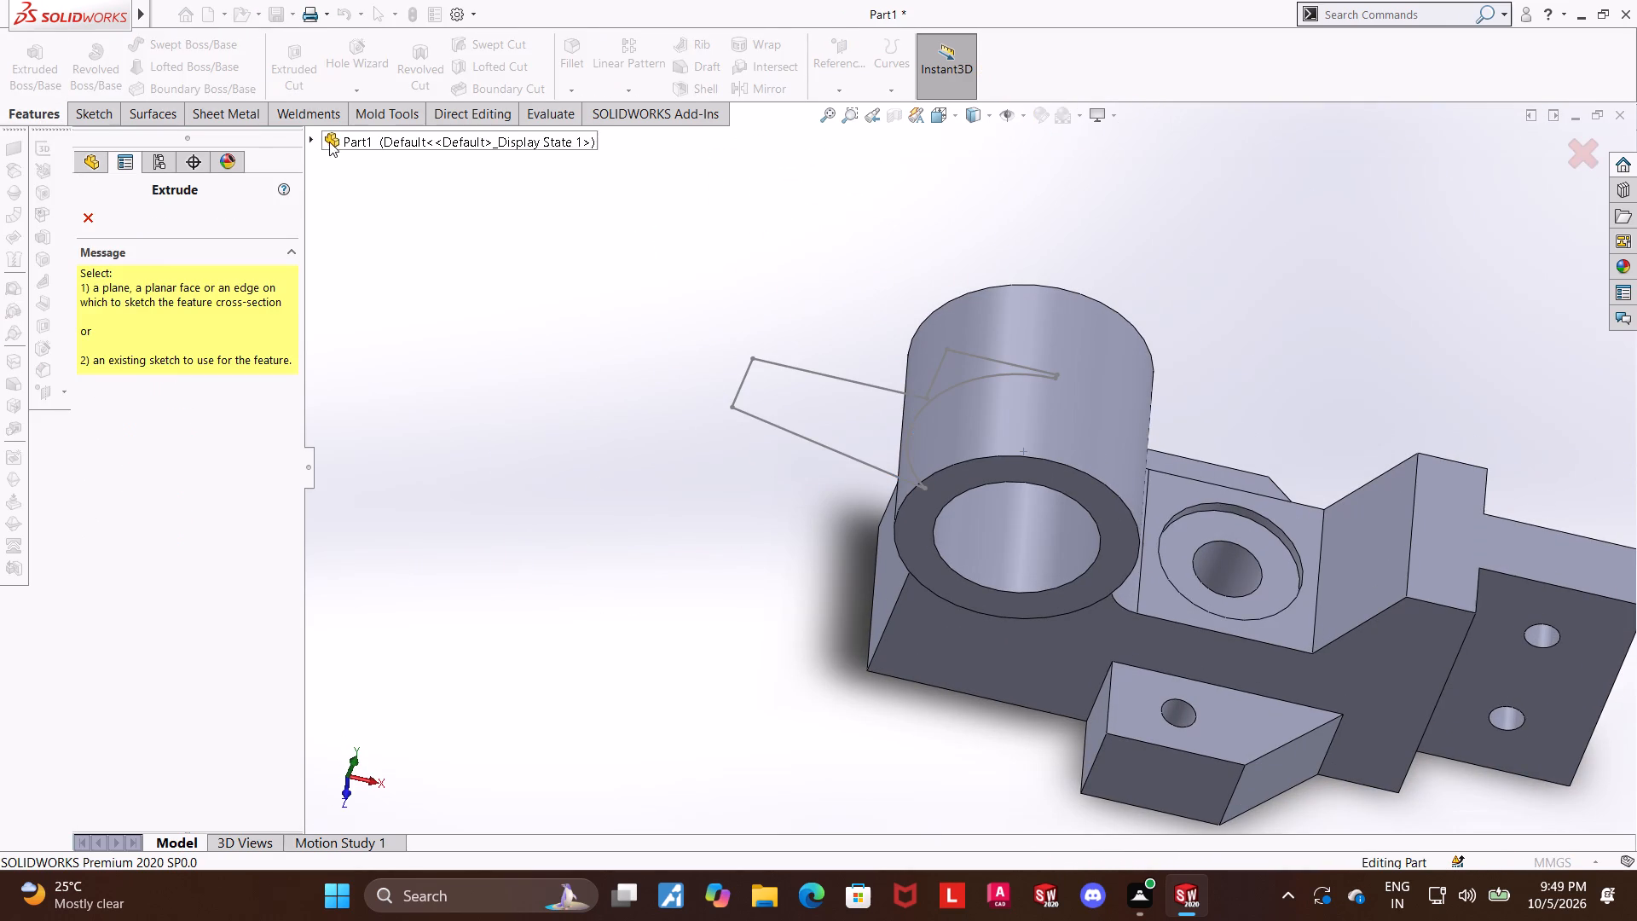
click(316, 137)
click(371, 492)
middle_drag(599, 486, 578, 467)
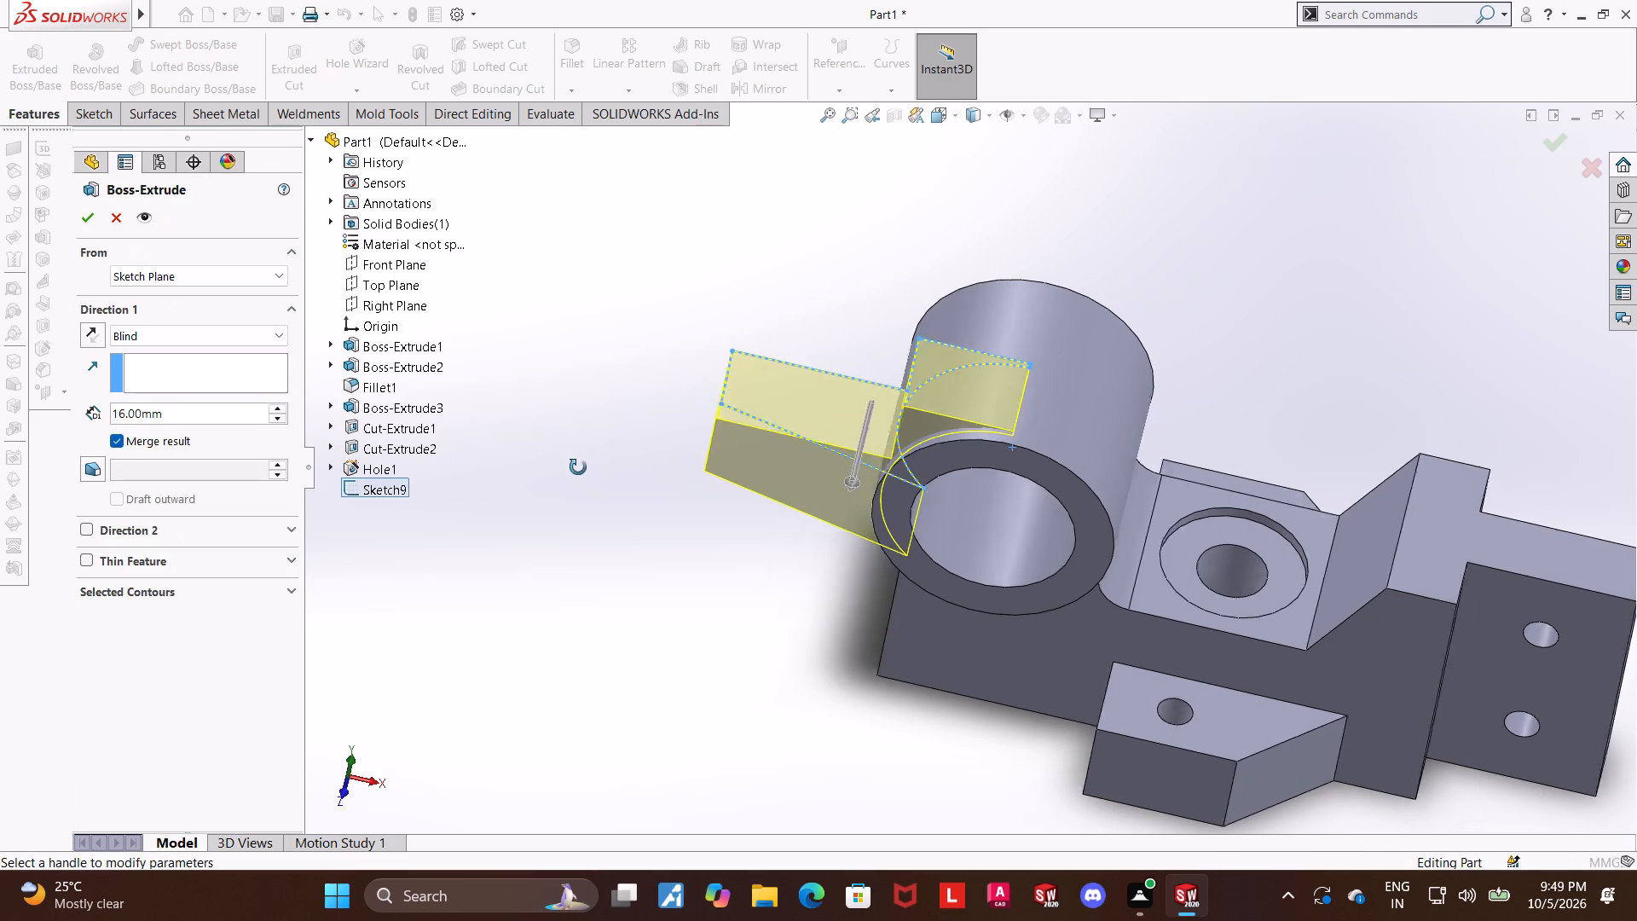
middle_drag(578, 467, 566, 444)
click(122, 335)
click(168, 444)
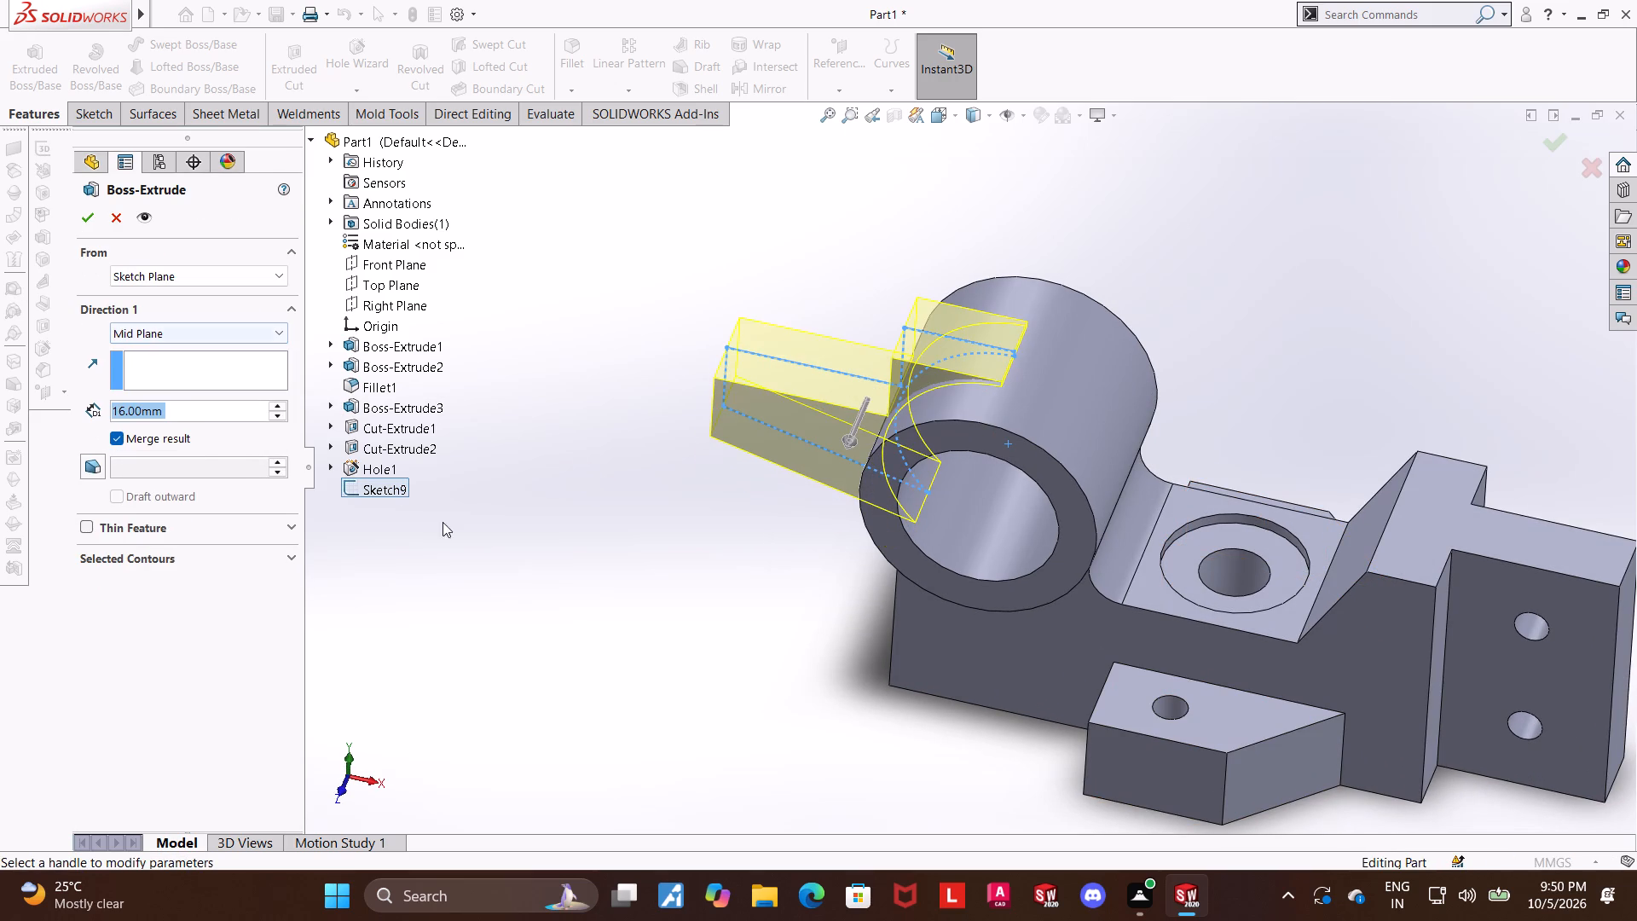
middle_drag(718, 477, 700, 484)
scroll(1007, 301, down, 2)
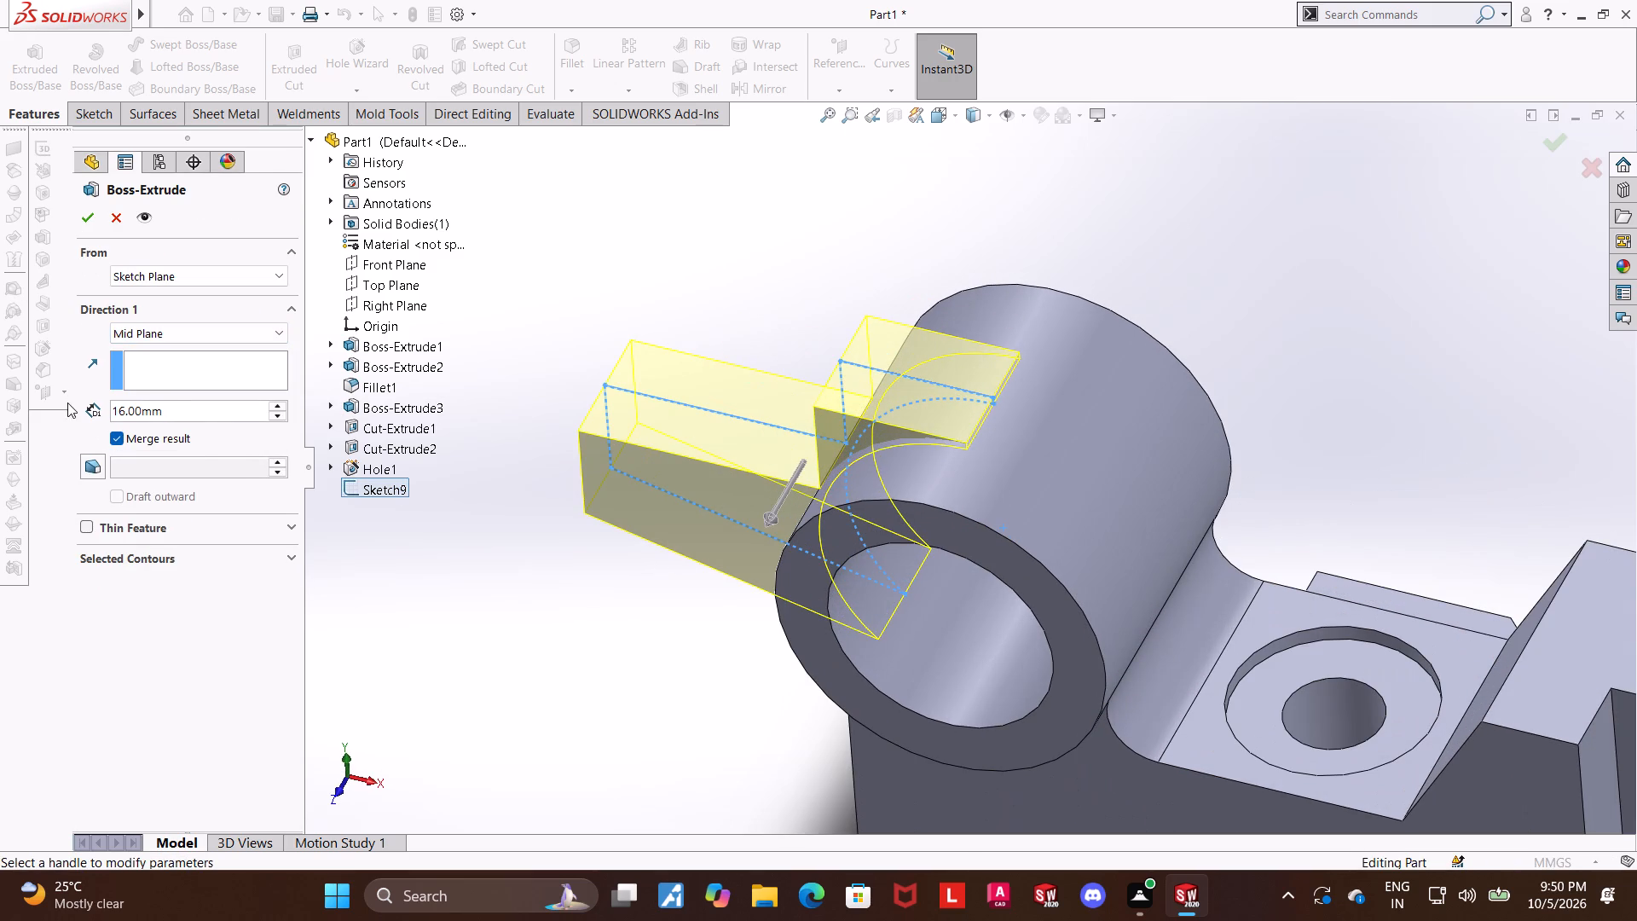
click(197, 408)
drag(227, 408, 0, 389)
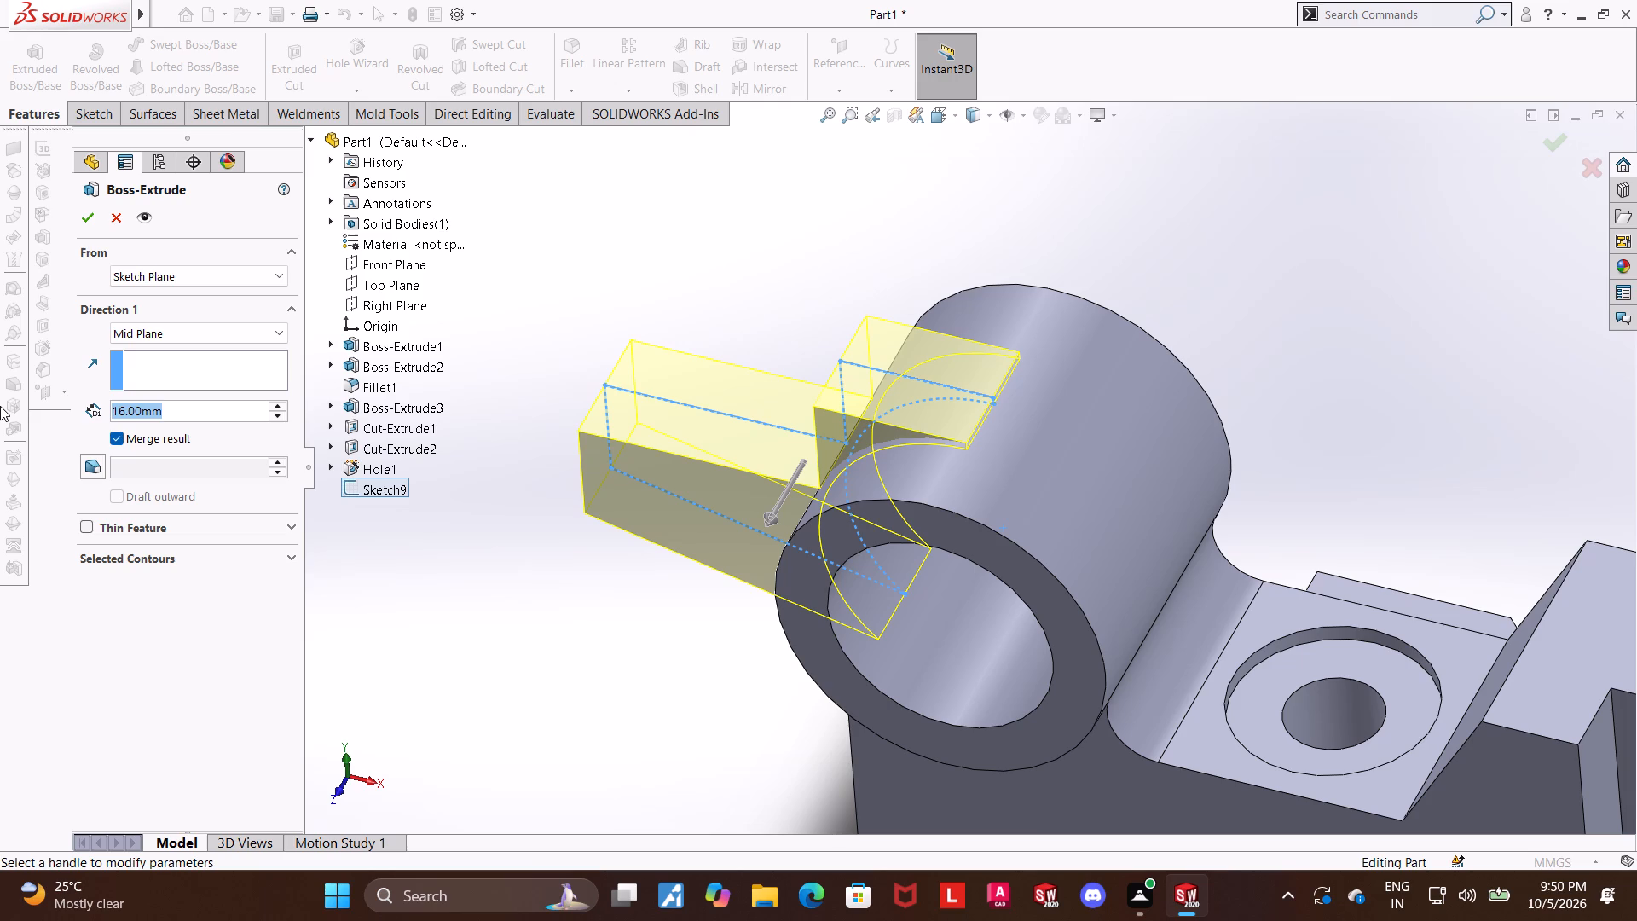
text(20)
key(Return)
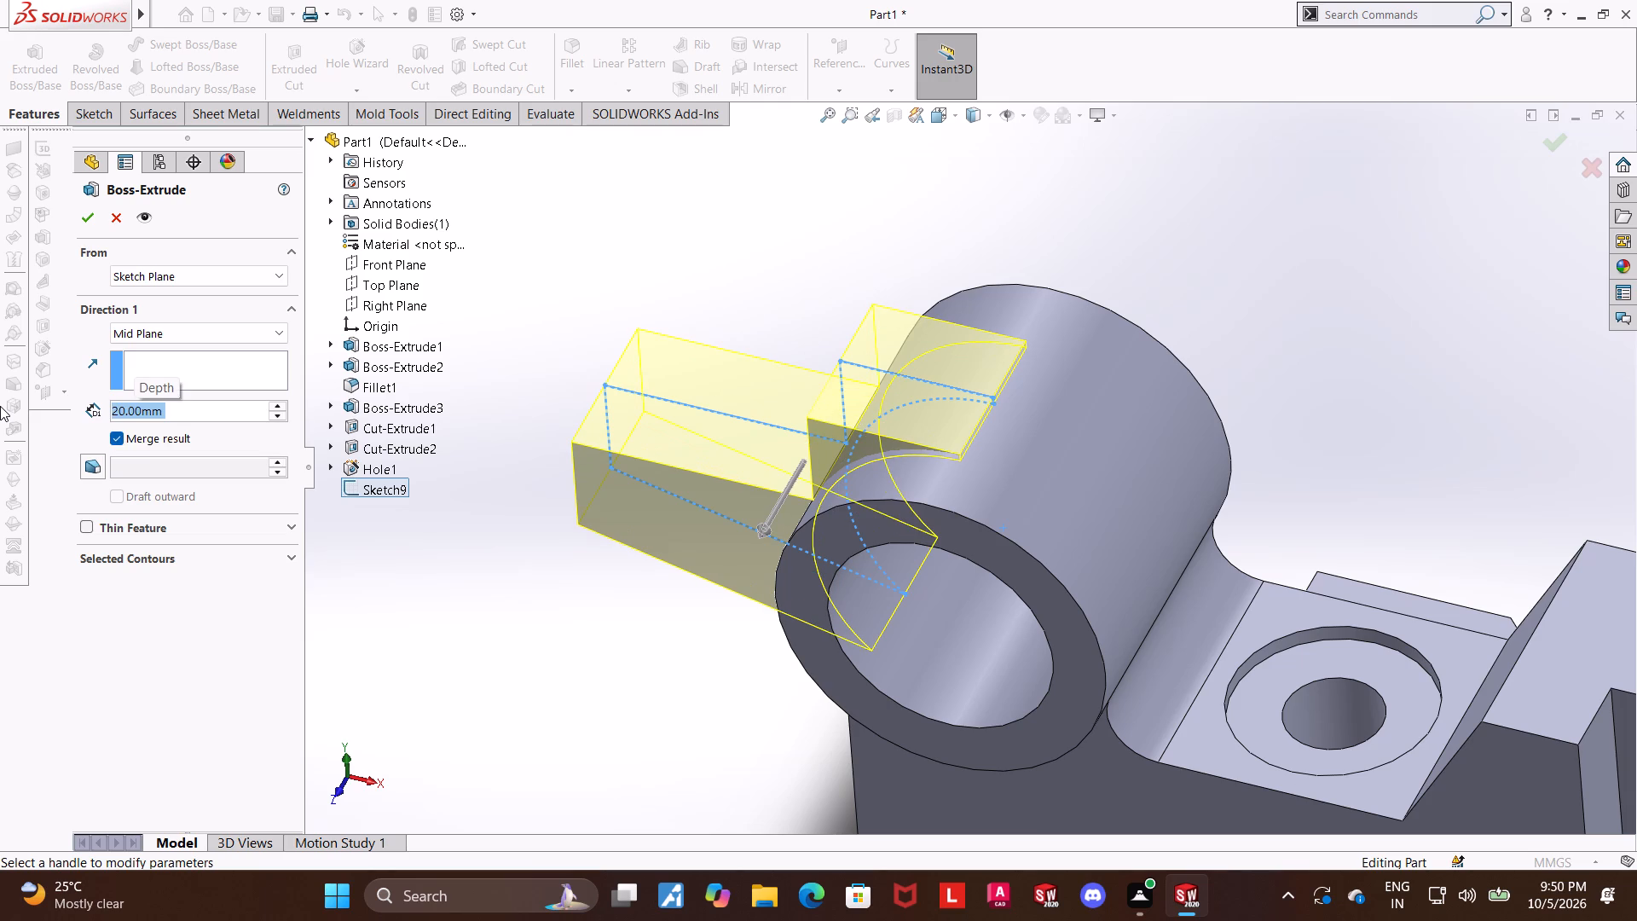
click(92, 220)
click(497, 635)
Examine the extruded arm and the junction of its upper top face with the ring, in perspective and front views.
scroll(540, 631, up, 2)
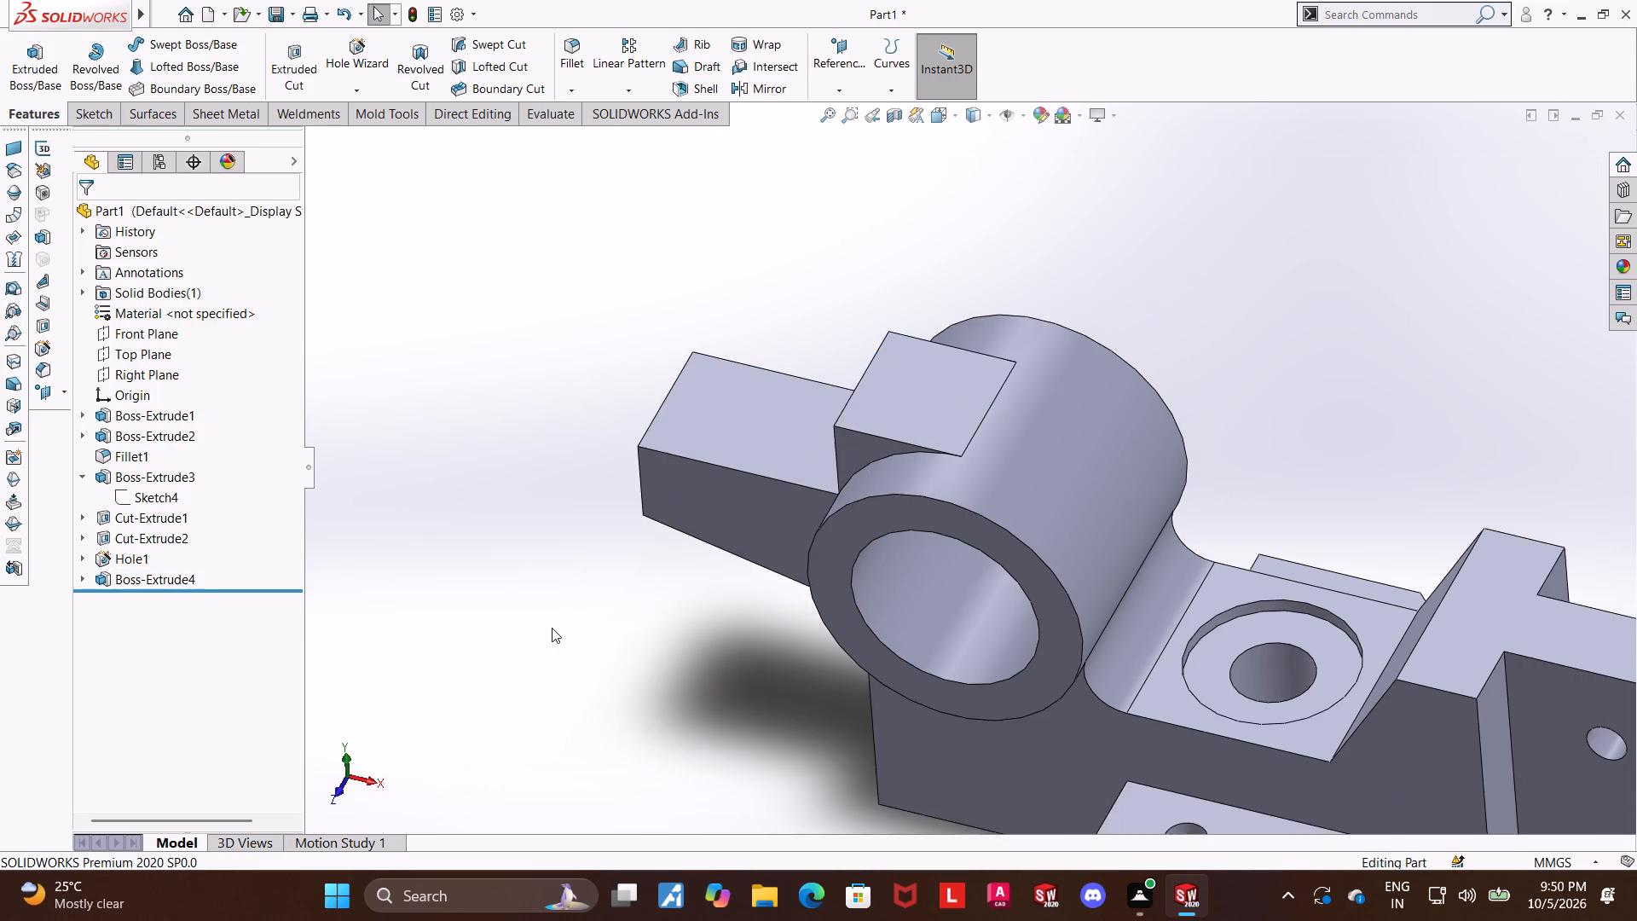
middle_drag(552, 628, 597, 496)
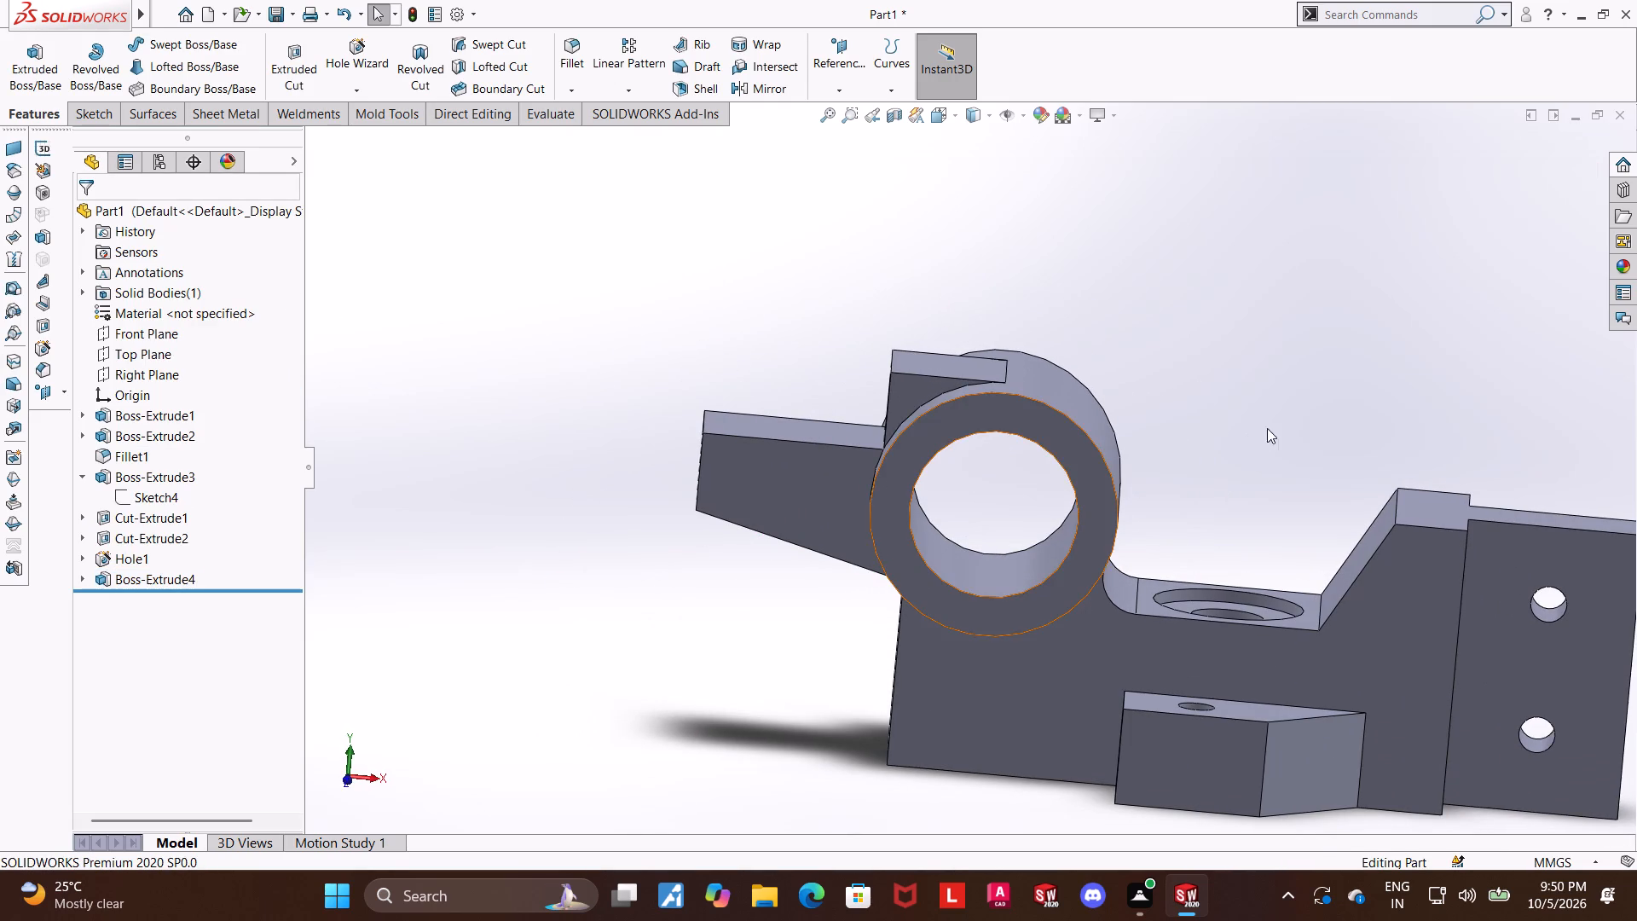
scroll(1320, 378, up, 1)
middle_drag(1320, 378, 1290, 428)
scroll(933, 420, down, 3)
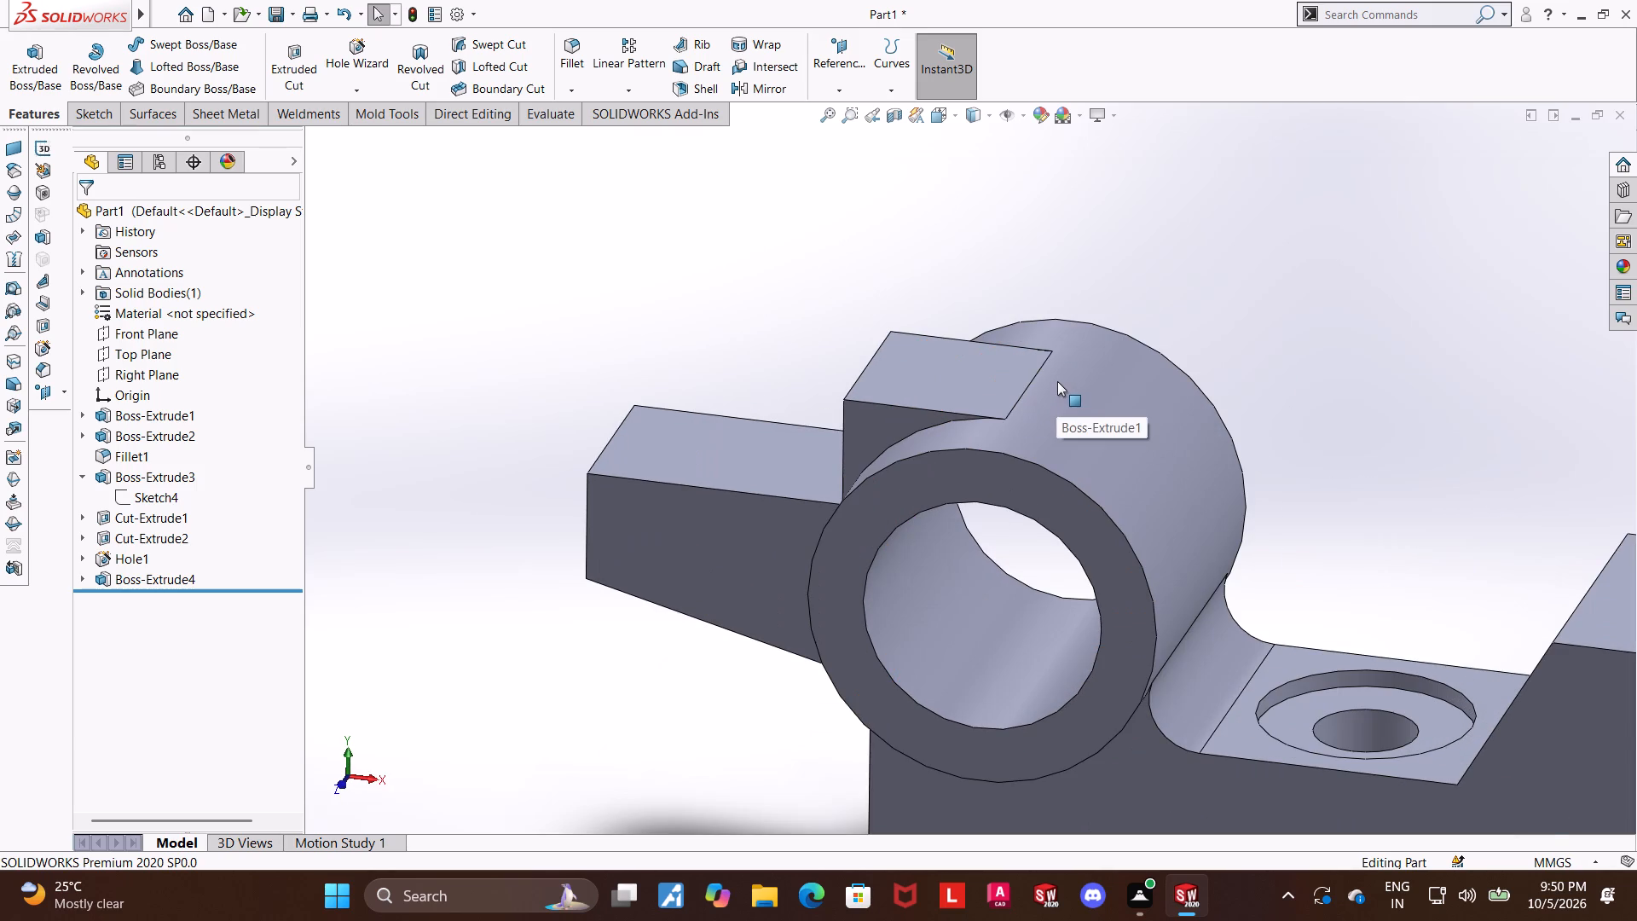
scroll(1057, 381, down, 2)
middle_drag(1056, 387, 1056, 436)
click(1005, 403)
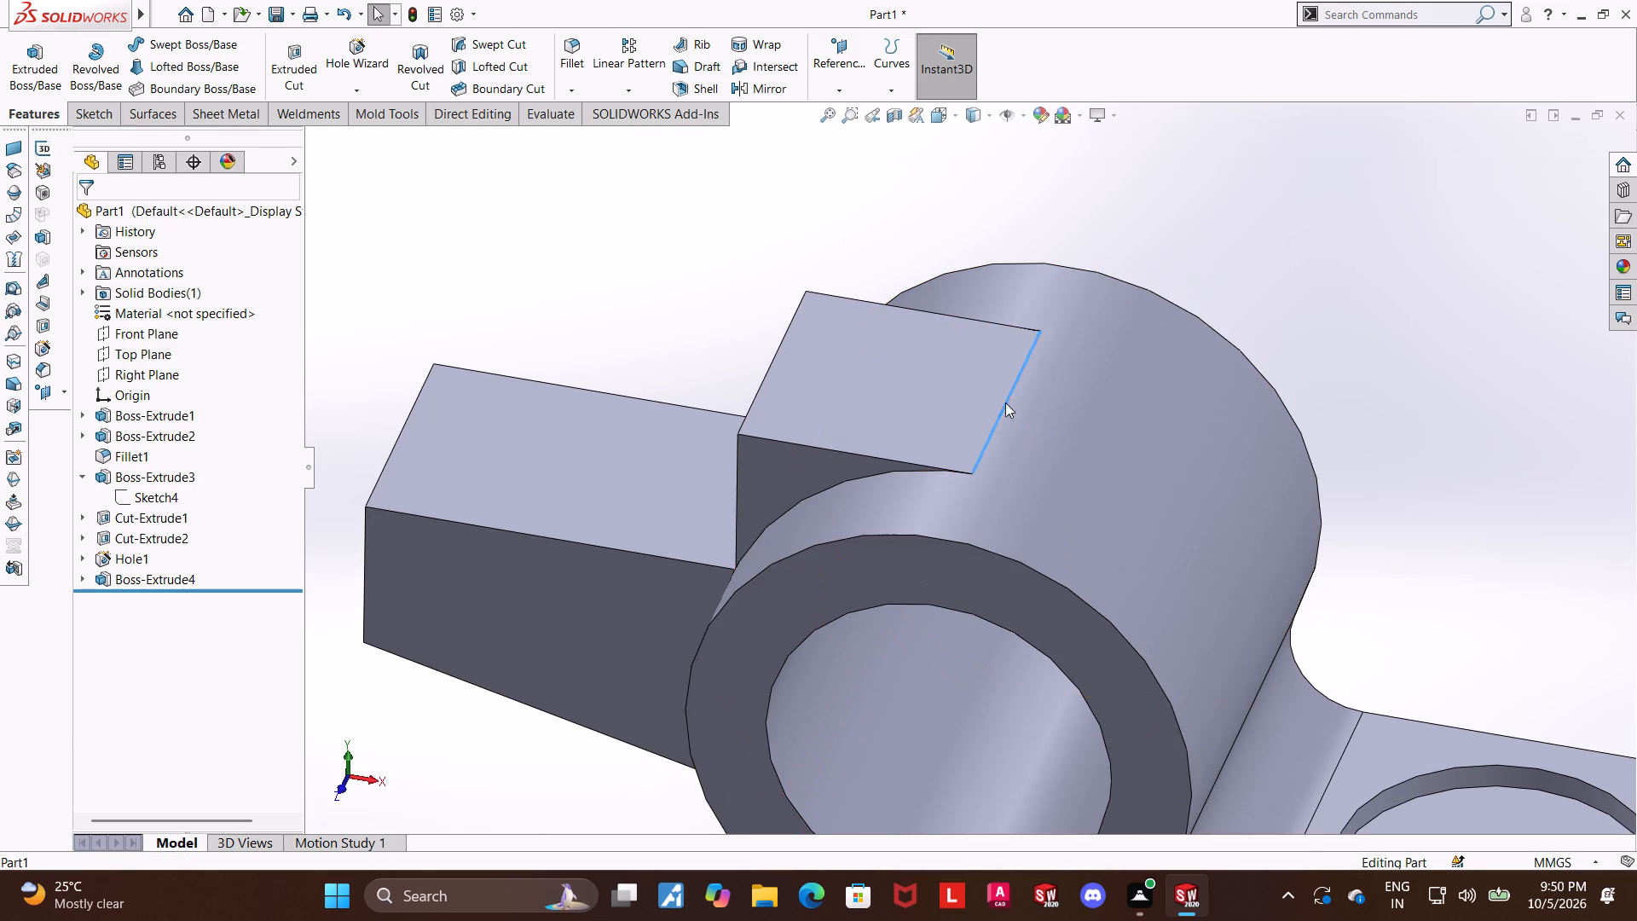
click(1335, 331)
middle_drag(1328, 330, 1357, 208)
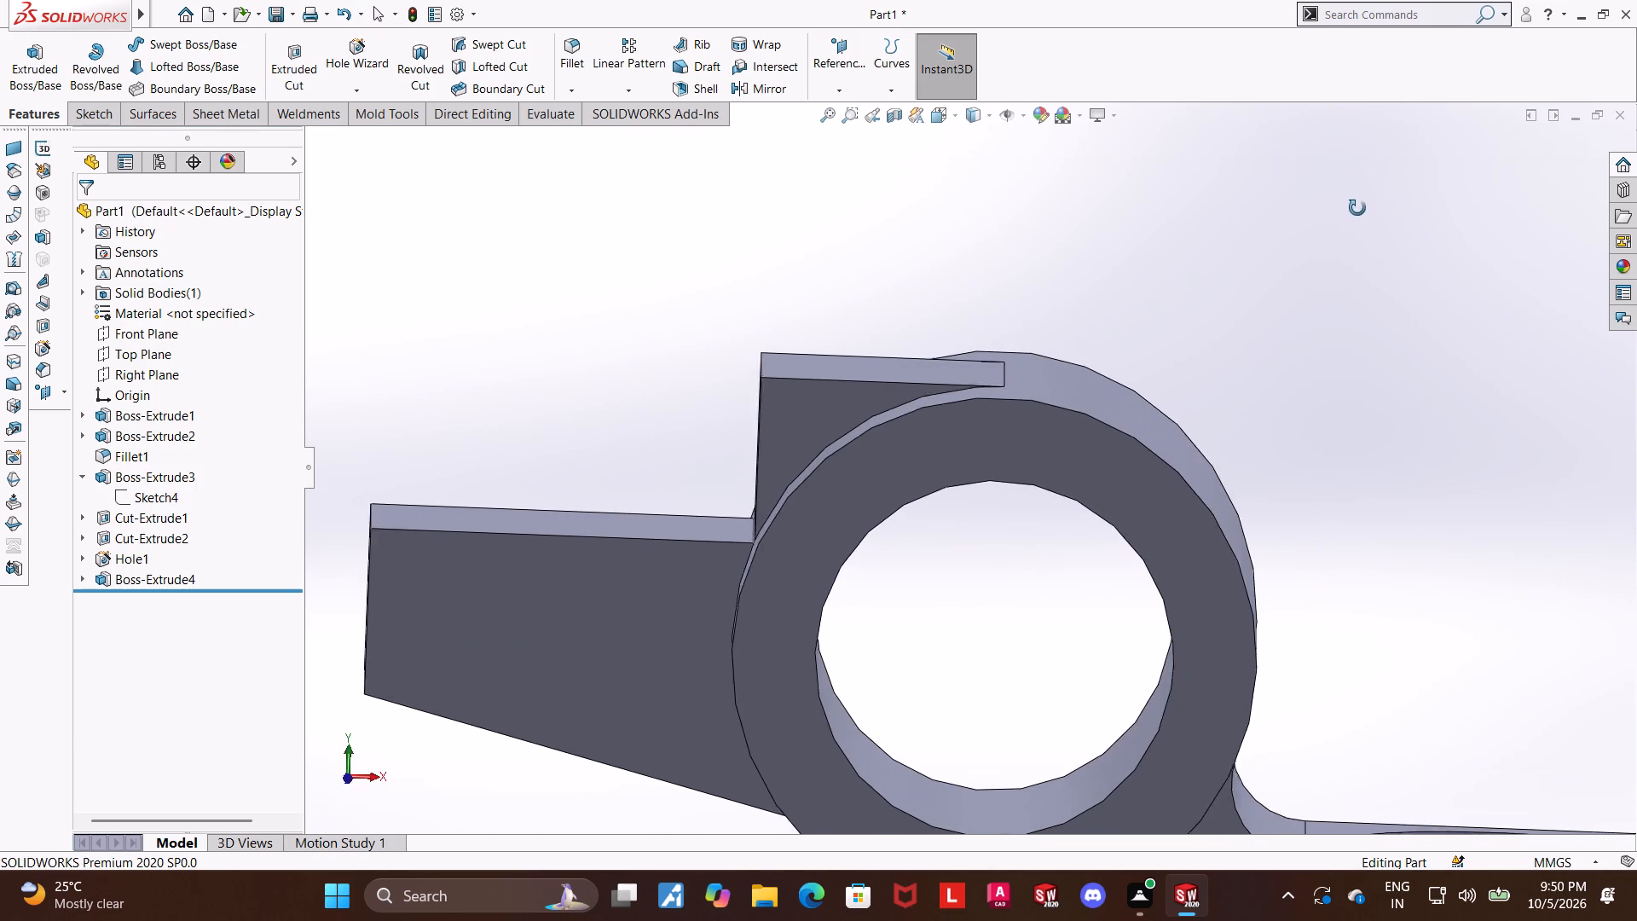
middle_drag(1357, 208, 1354, 207)
click(946, 125)
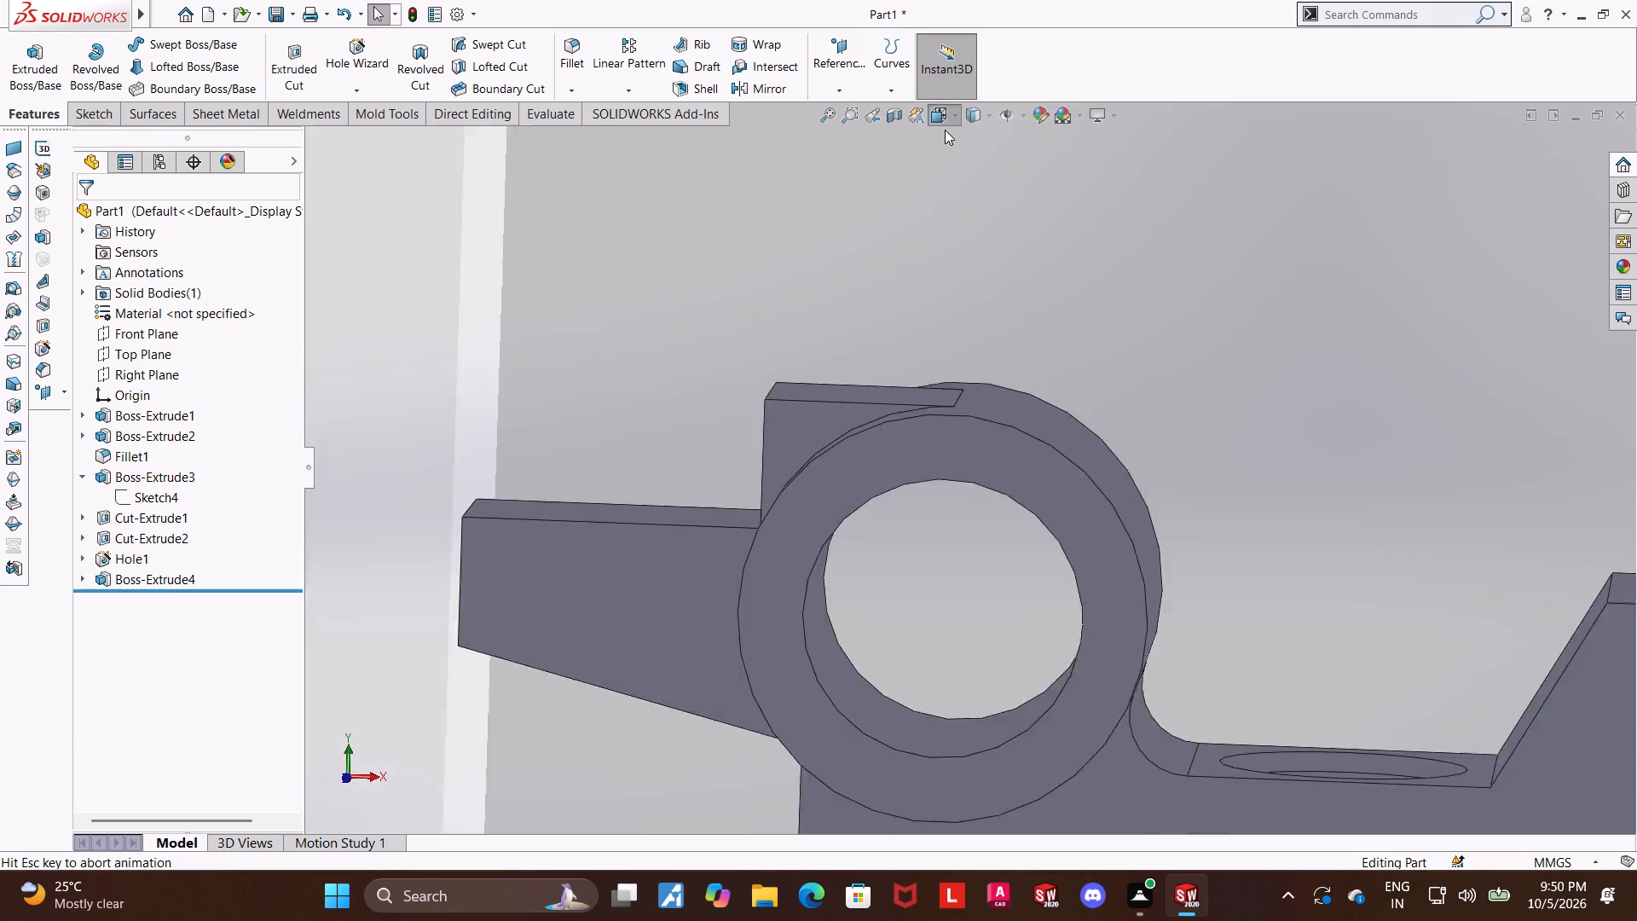
click(743, 559)
scroll(838, 325, down, 9)
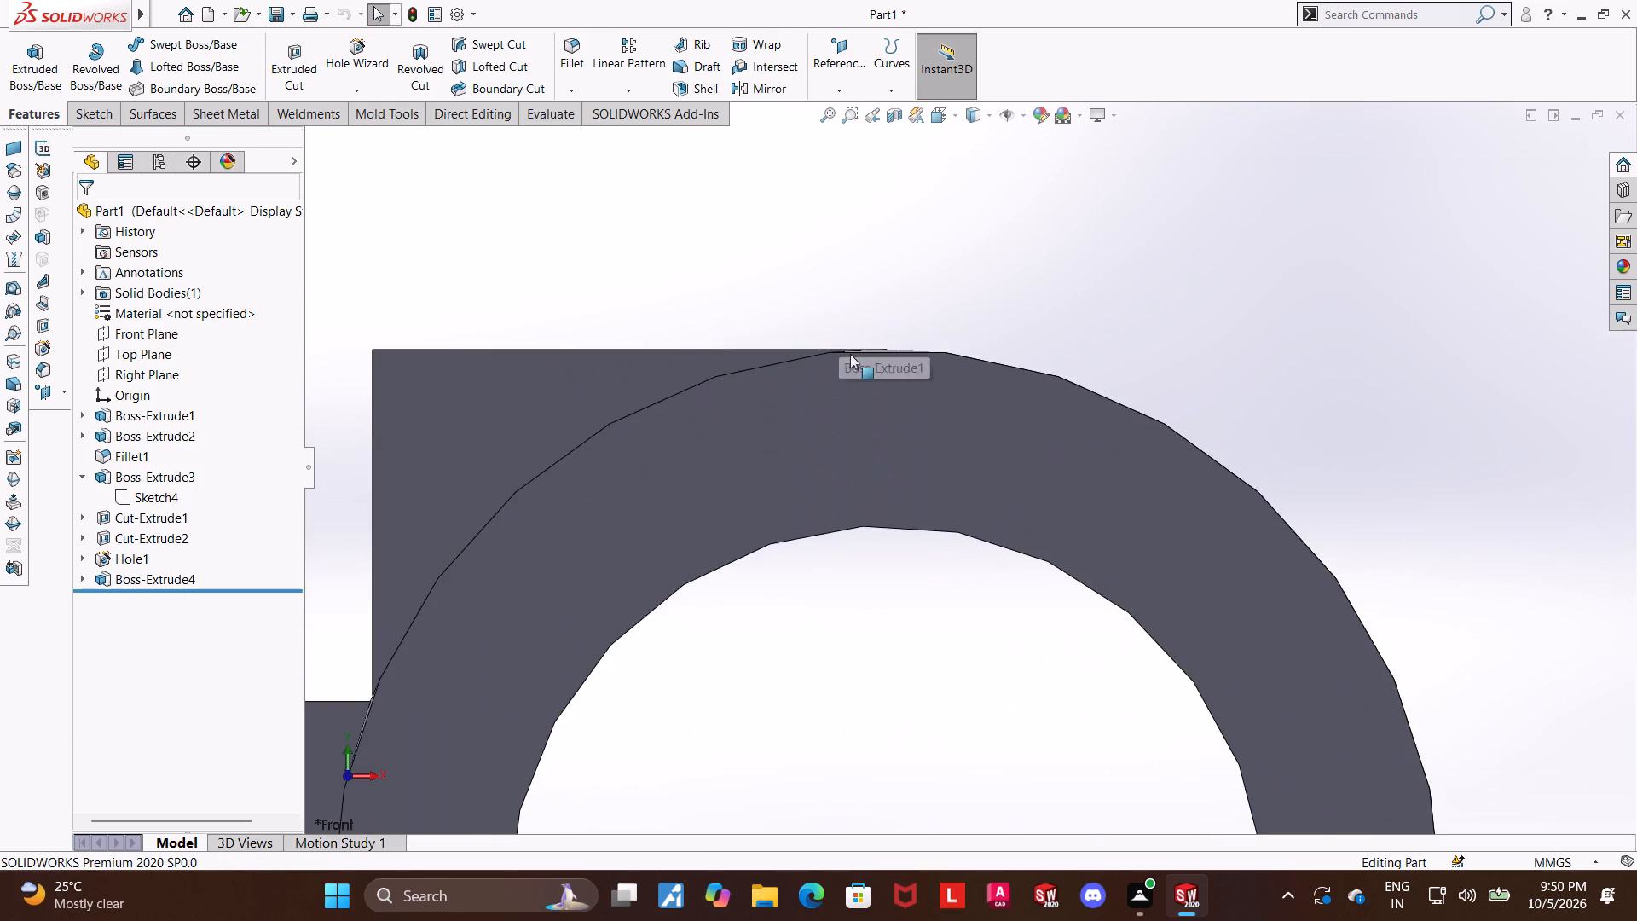
scroll(880, 331, down, 6)
scroll(933, 473, down, 10)
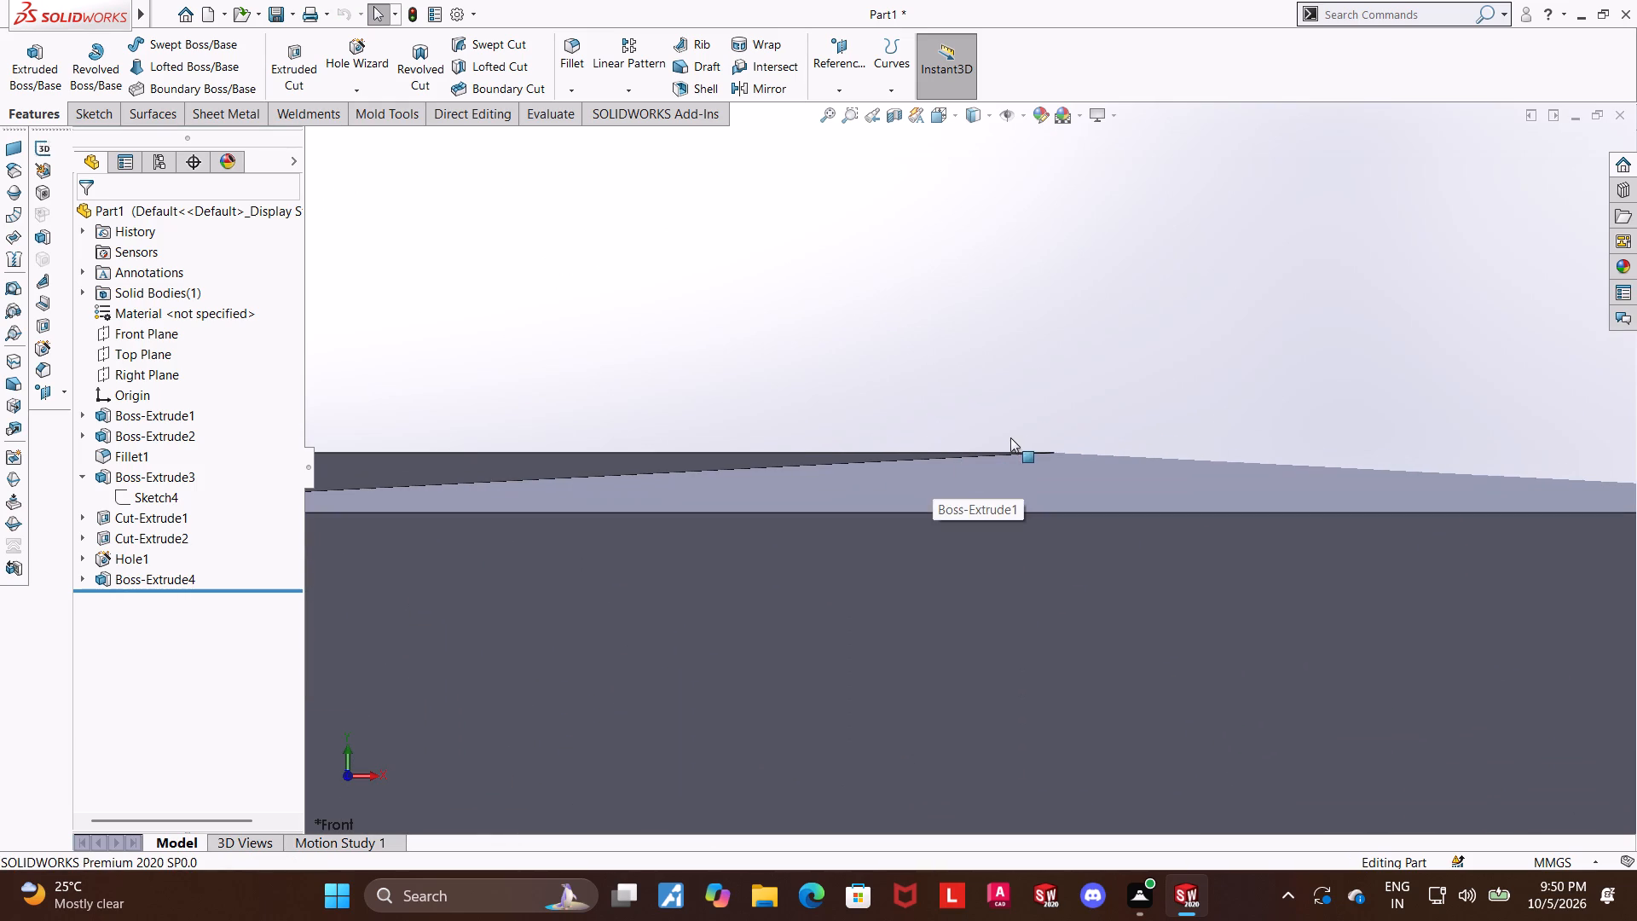
scroll(1037, 462, down, 7)
scroll(1051, 448, up, 20)
scroll(1051, 448, up, 8)
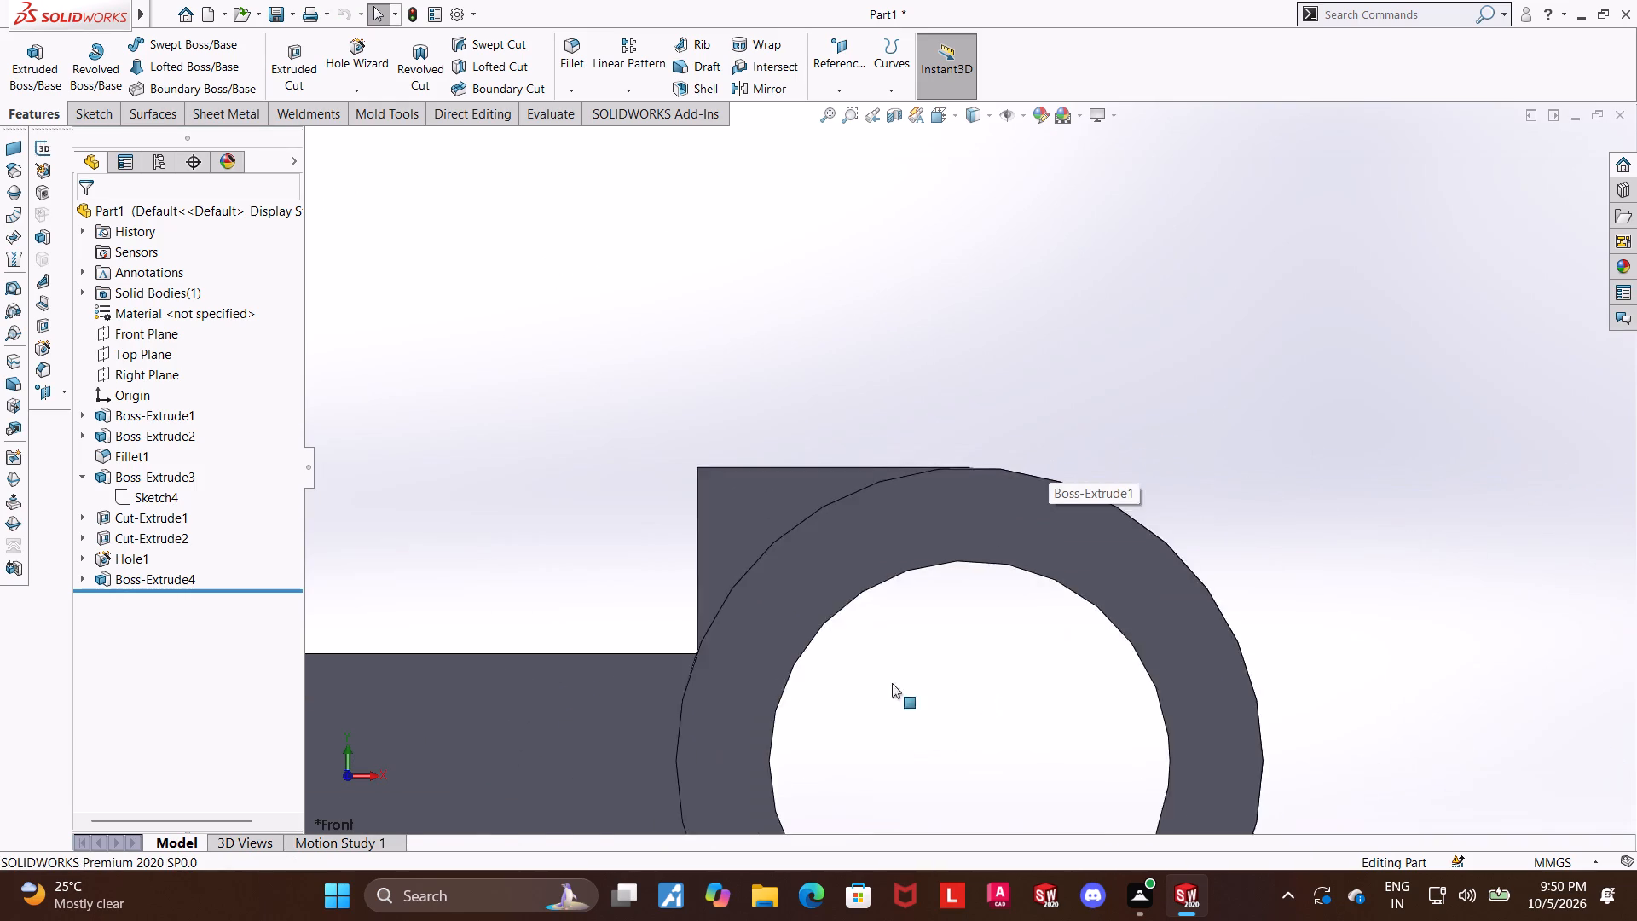
scroll(892, 683, up, 5)
scroll(723, 691, down, 3)
Examine the arm's profile sketch against the ring outline, close up at the end of the top horizontal line.
click(82, 582)
click(124, 595)
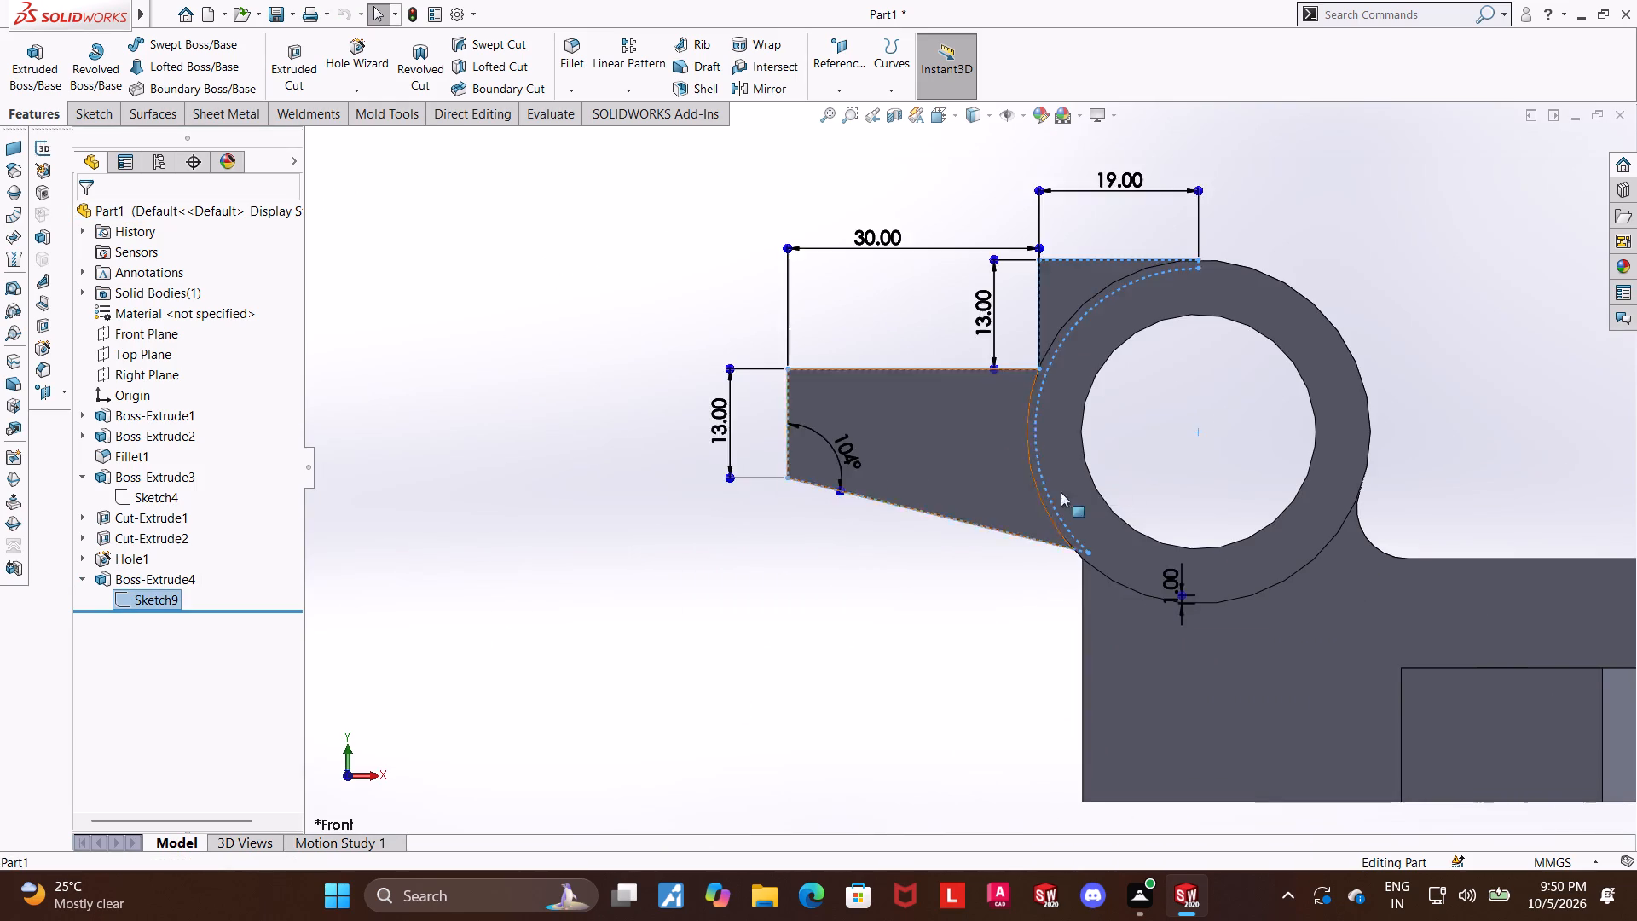
scroll(1101, 485, up, 2)
scroll(1120, 376, down, 8)
scroll(1050, 230, down, 4)
scroll(1028, 300, down, 2)
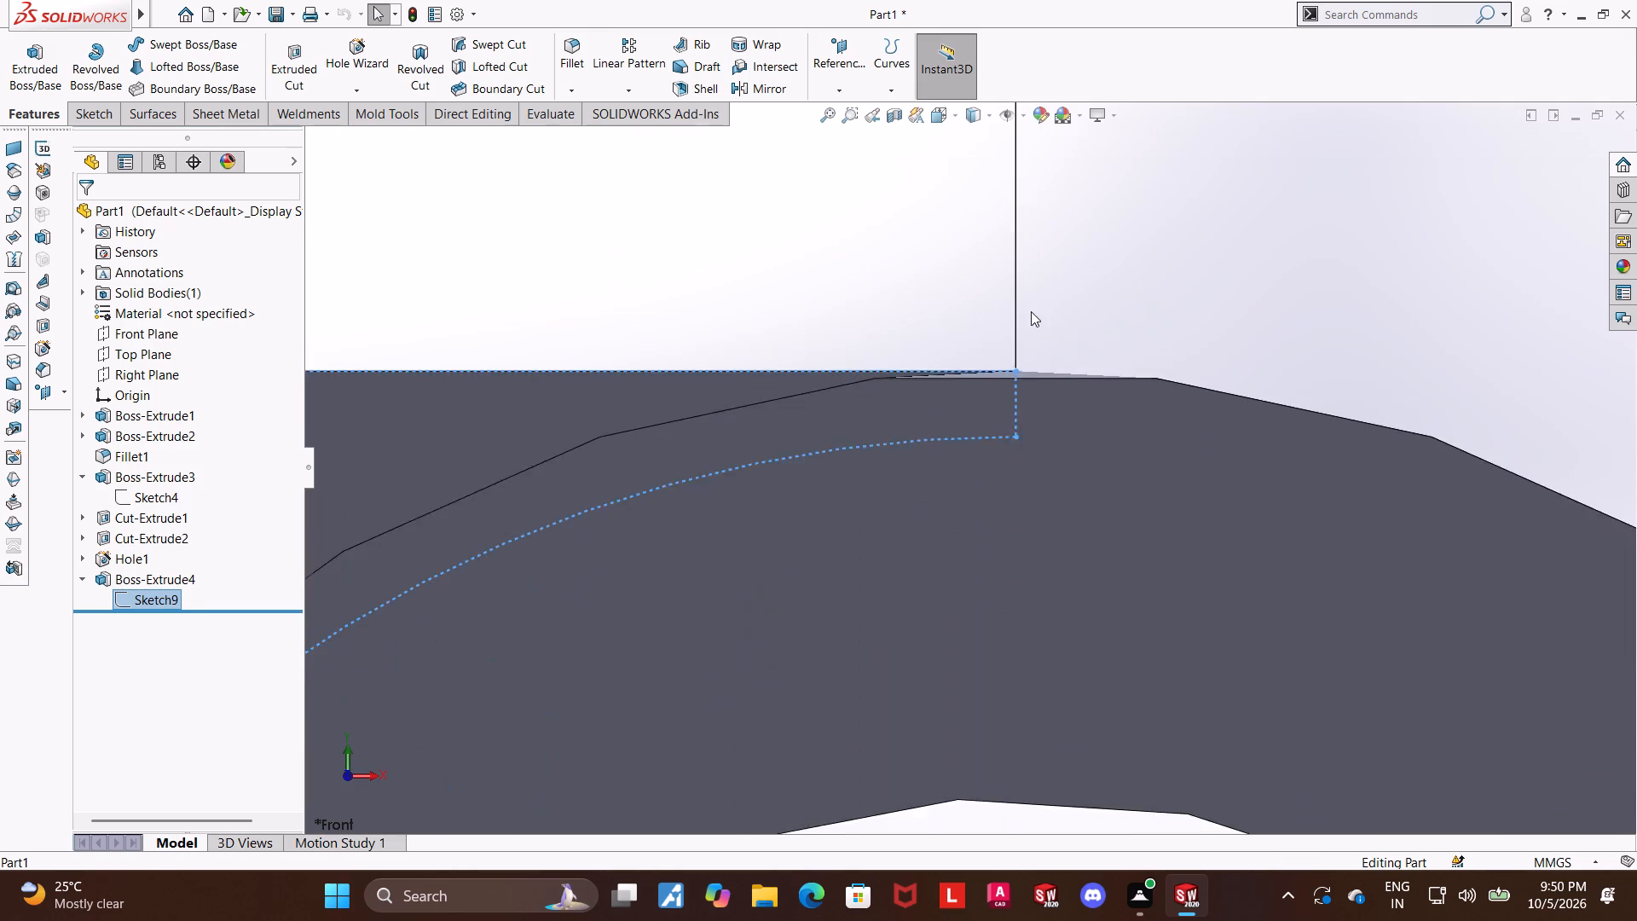
scroll(1031, 311, down, 2)
click(1116, 330)
scroll(1100, 373, up, 3)
scroll(1027, 449, up, 3)
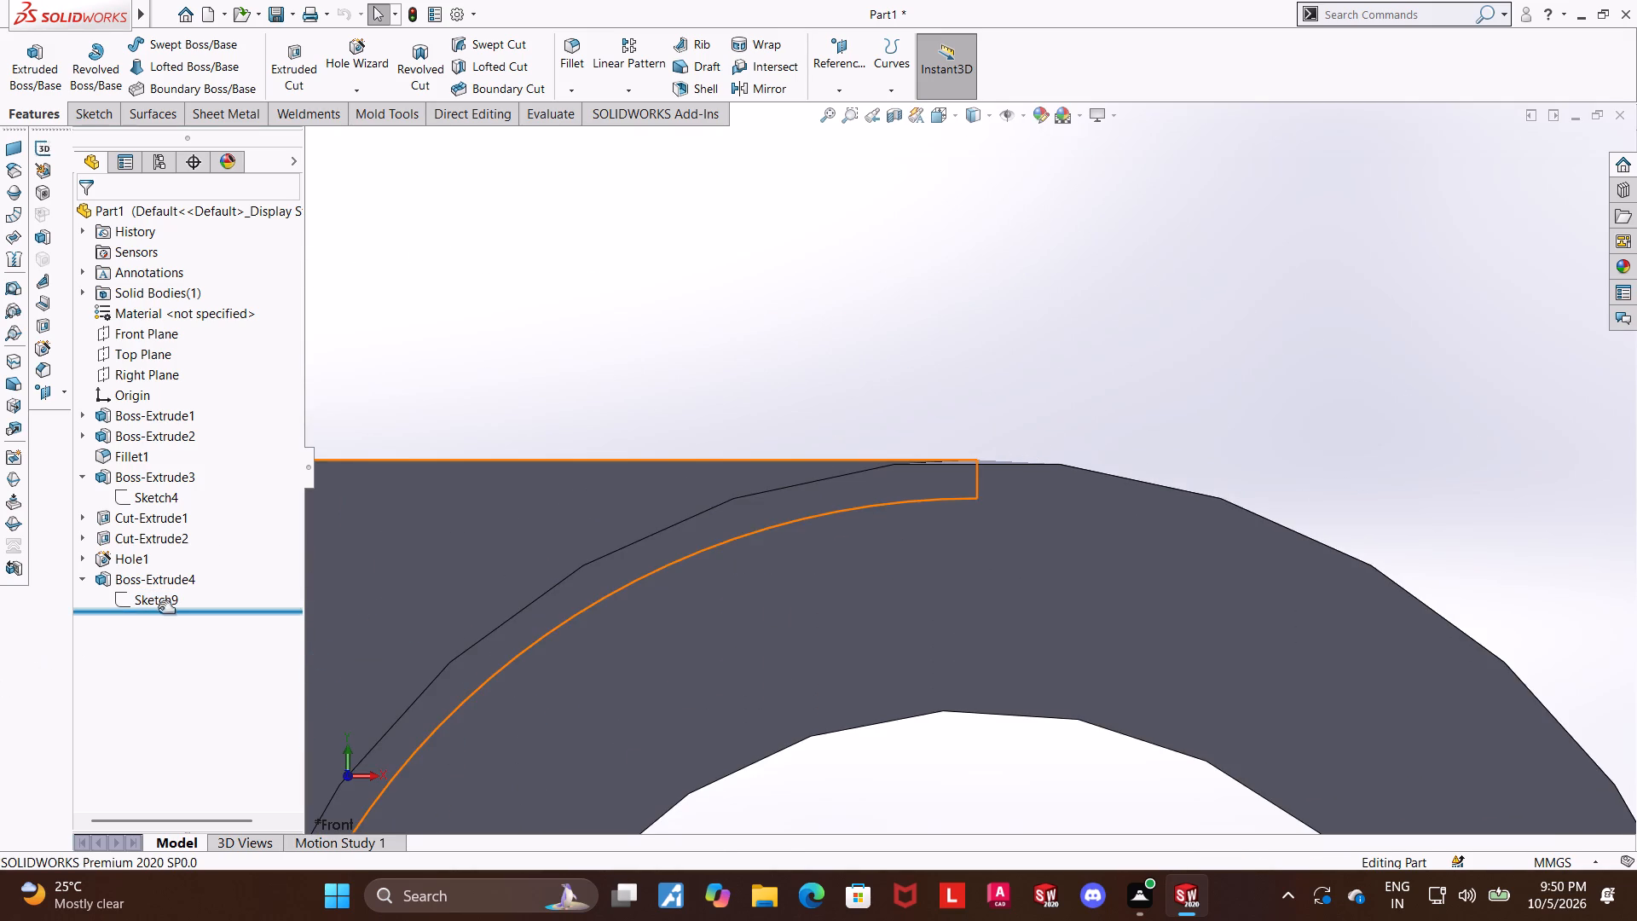
Reopen the arm extrusion's profile sketch for editing.
click(160, 604)
click(177, 555)
click(1049, 427)
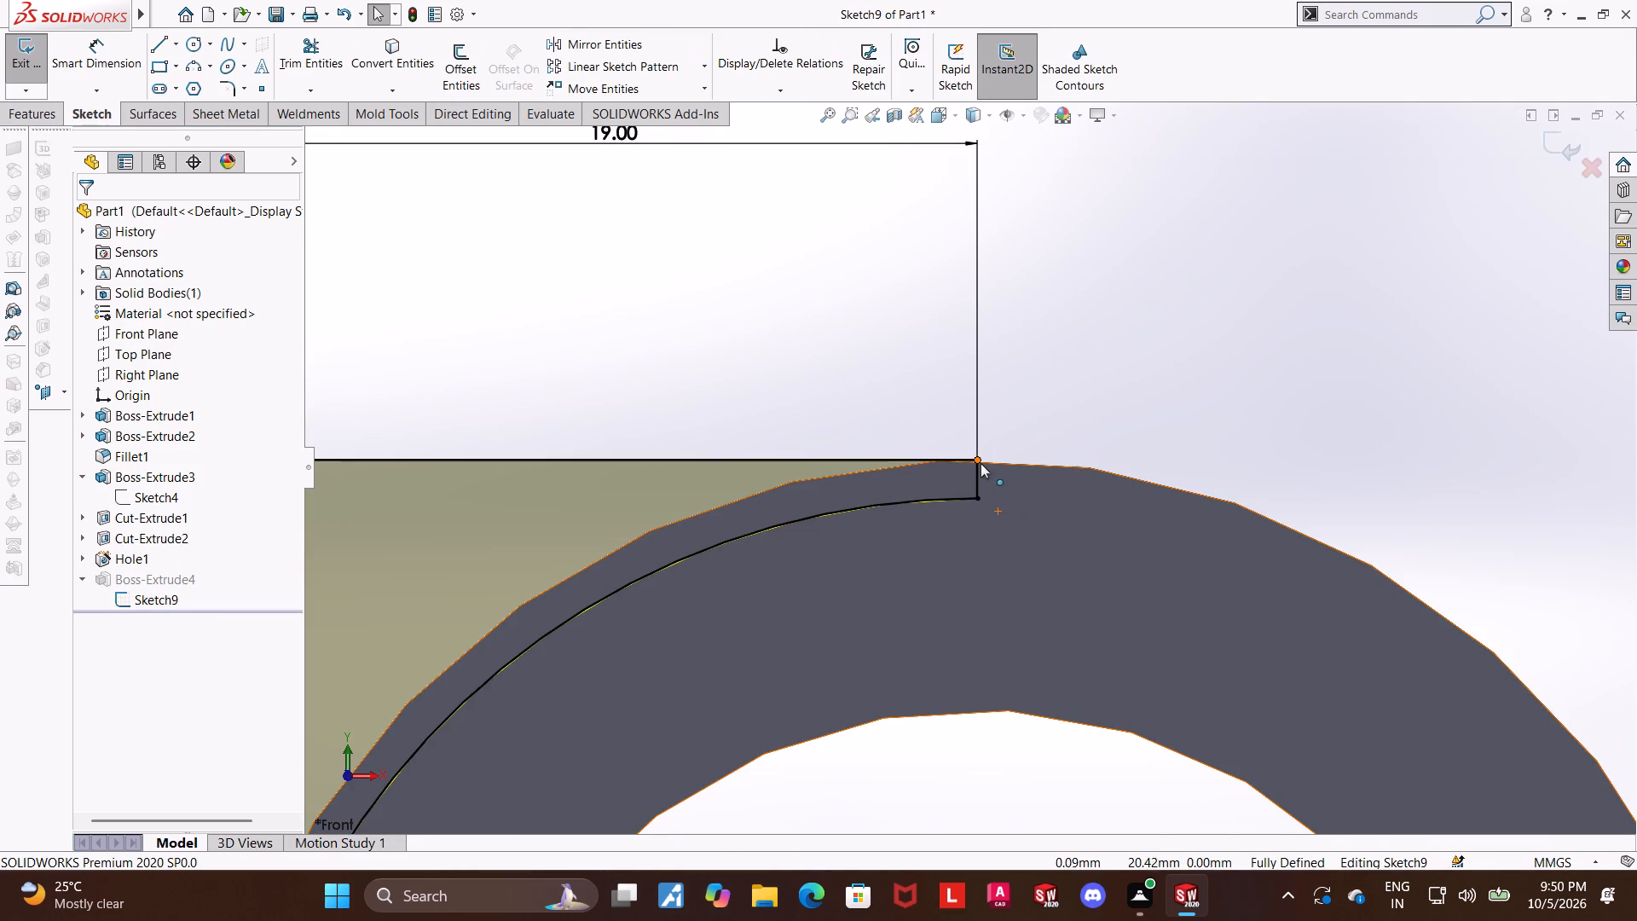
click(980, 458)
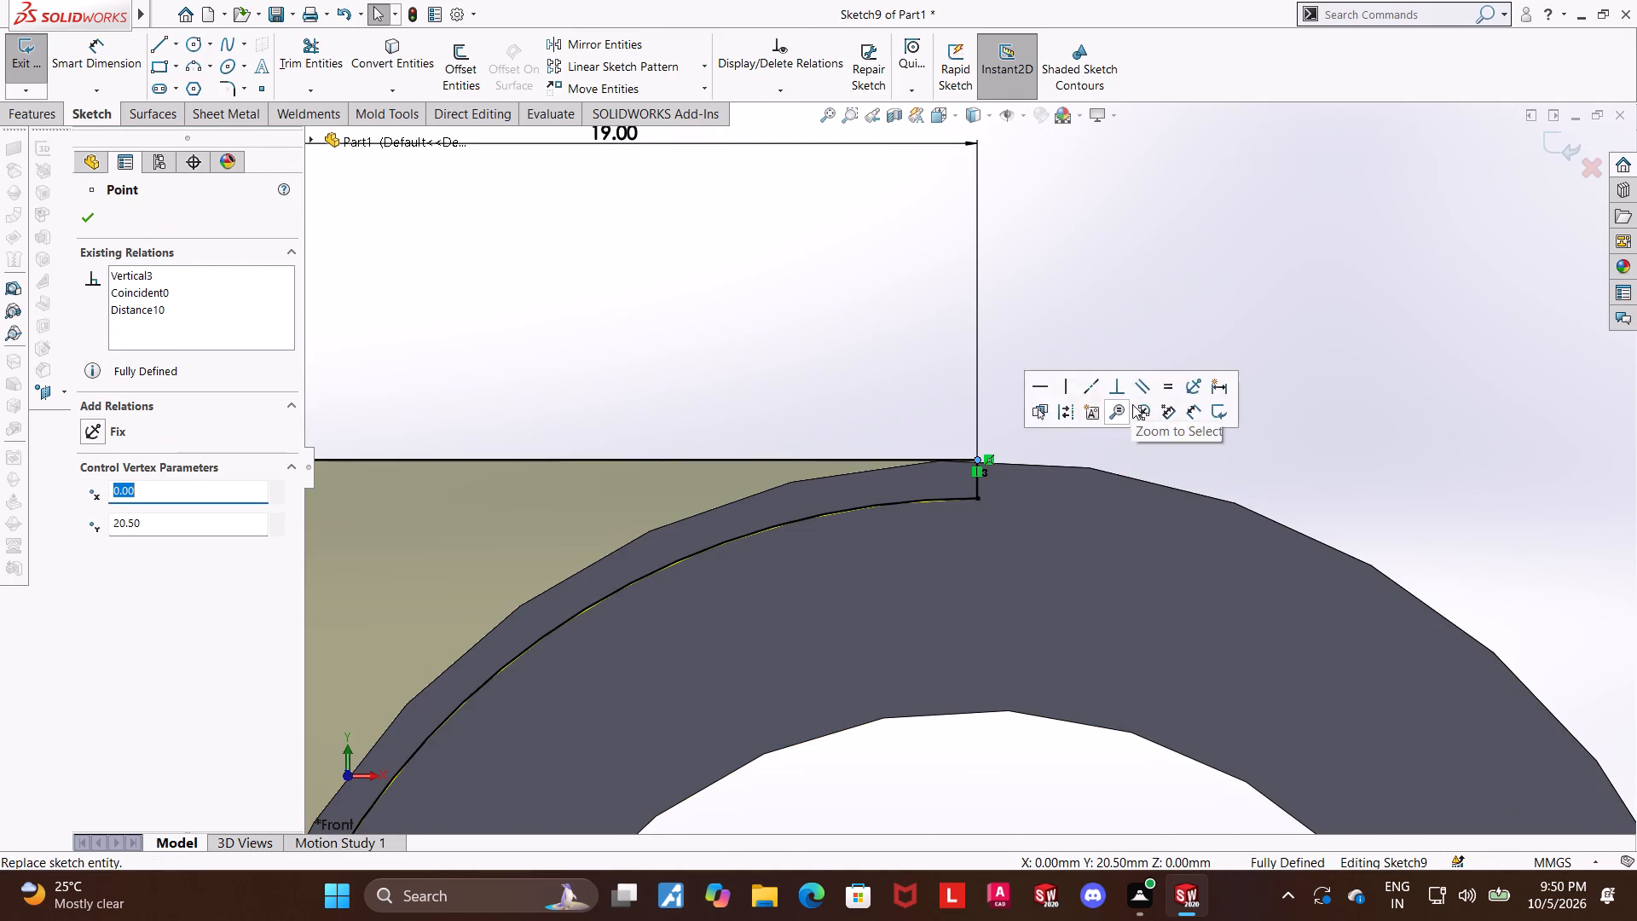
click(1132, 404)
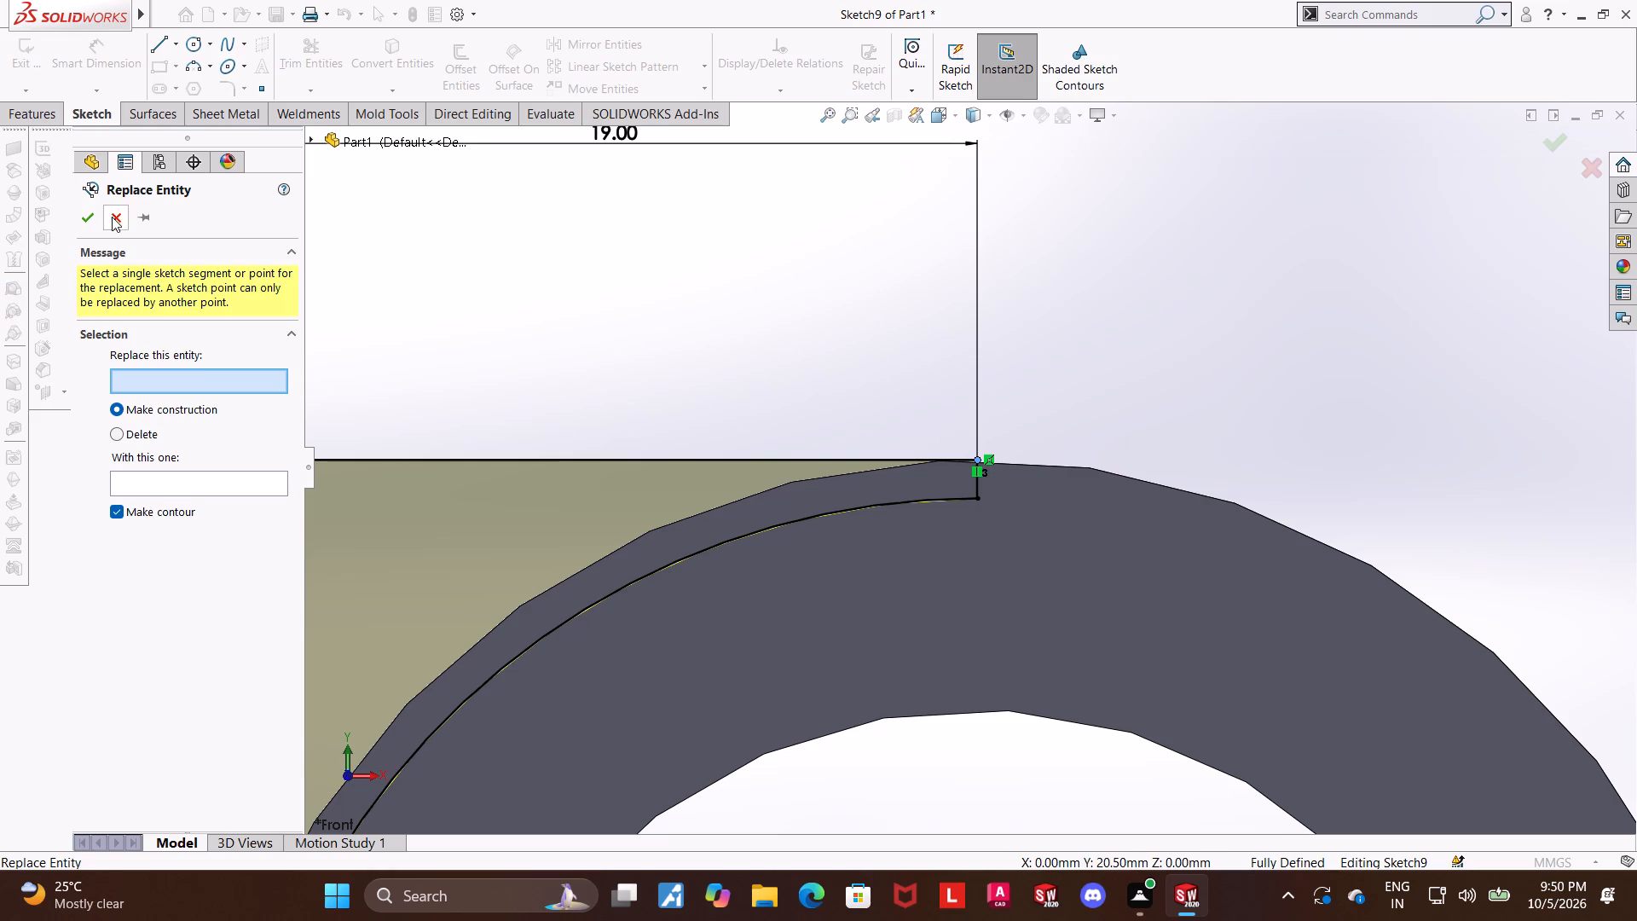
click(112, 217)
Delete the coincident relation on the top horizontal line's endpoint at the ring.
click(978, 462)
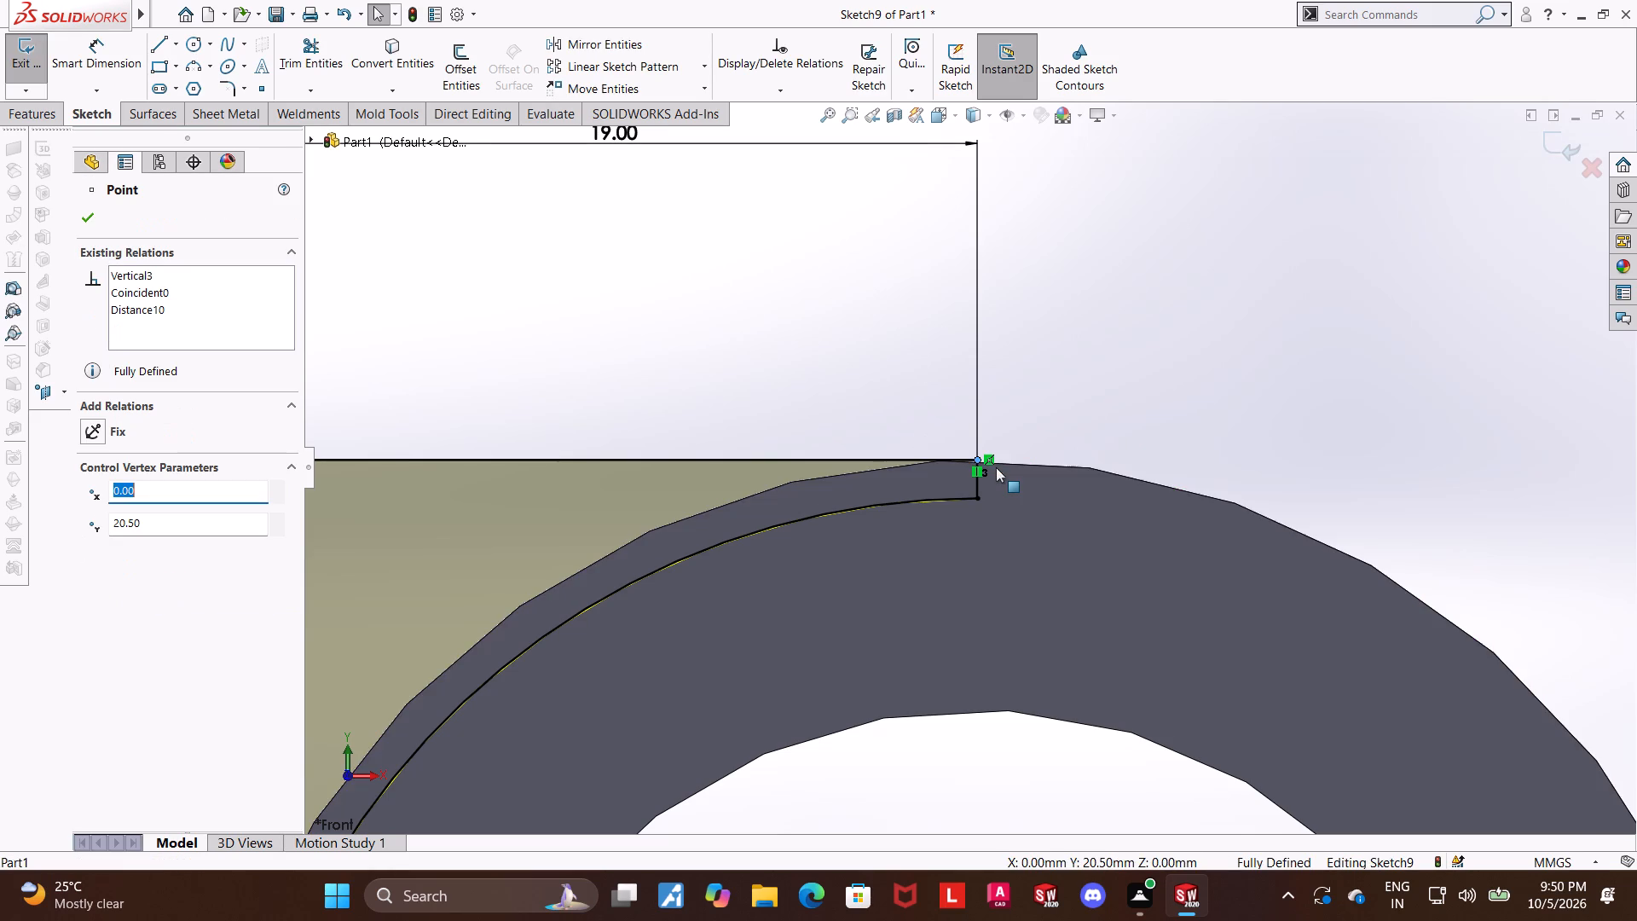
ctrl+scroll(990, 459, up, 1)
ctrl+right_click(990, 459)
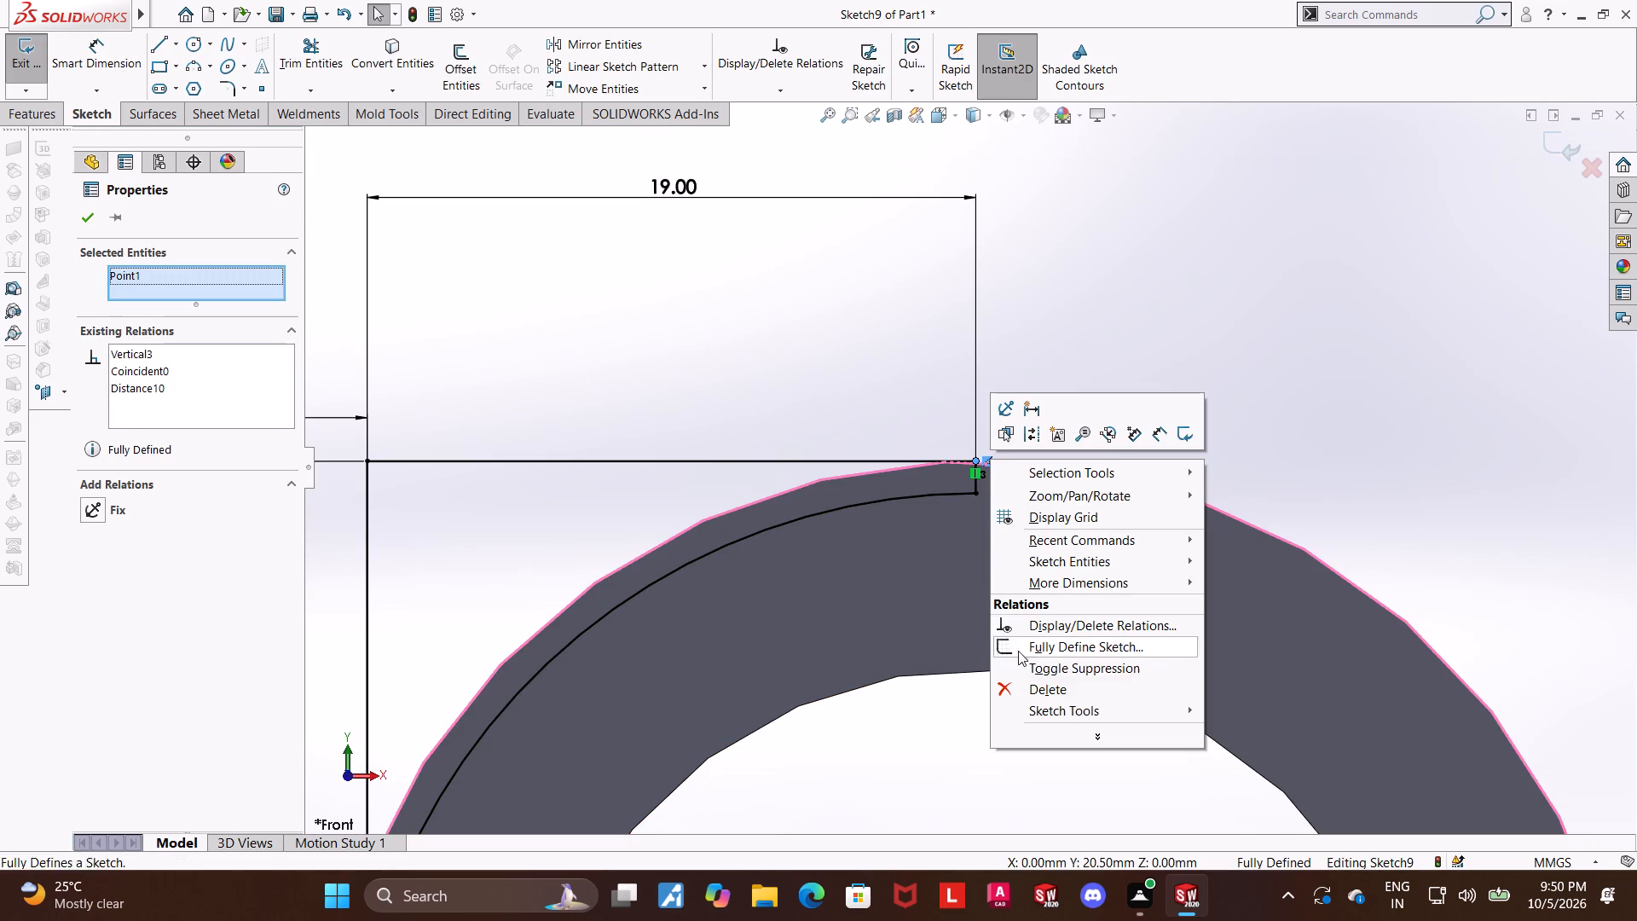
click(1021, 681)
click(972, 338)
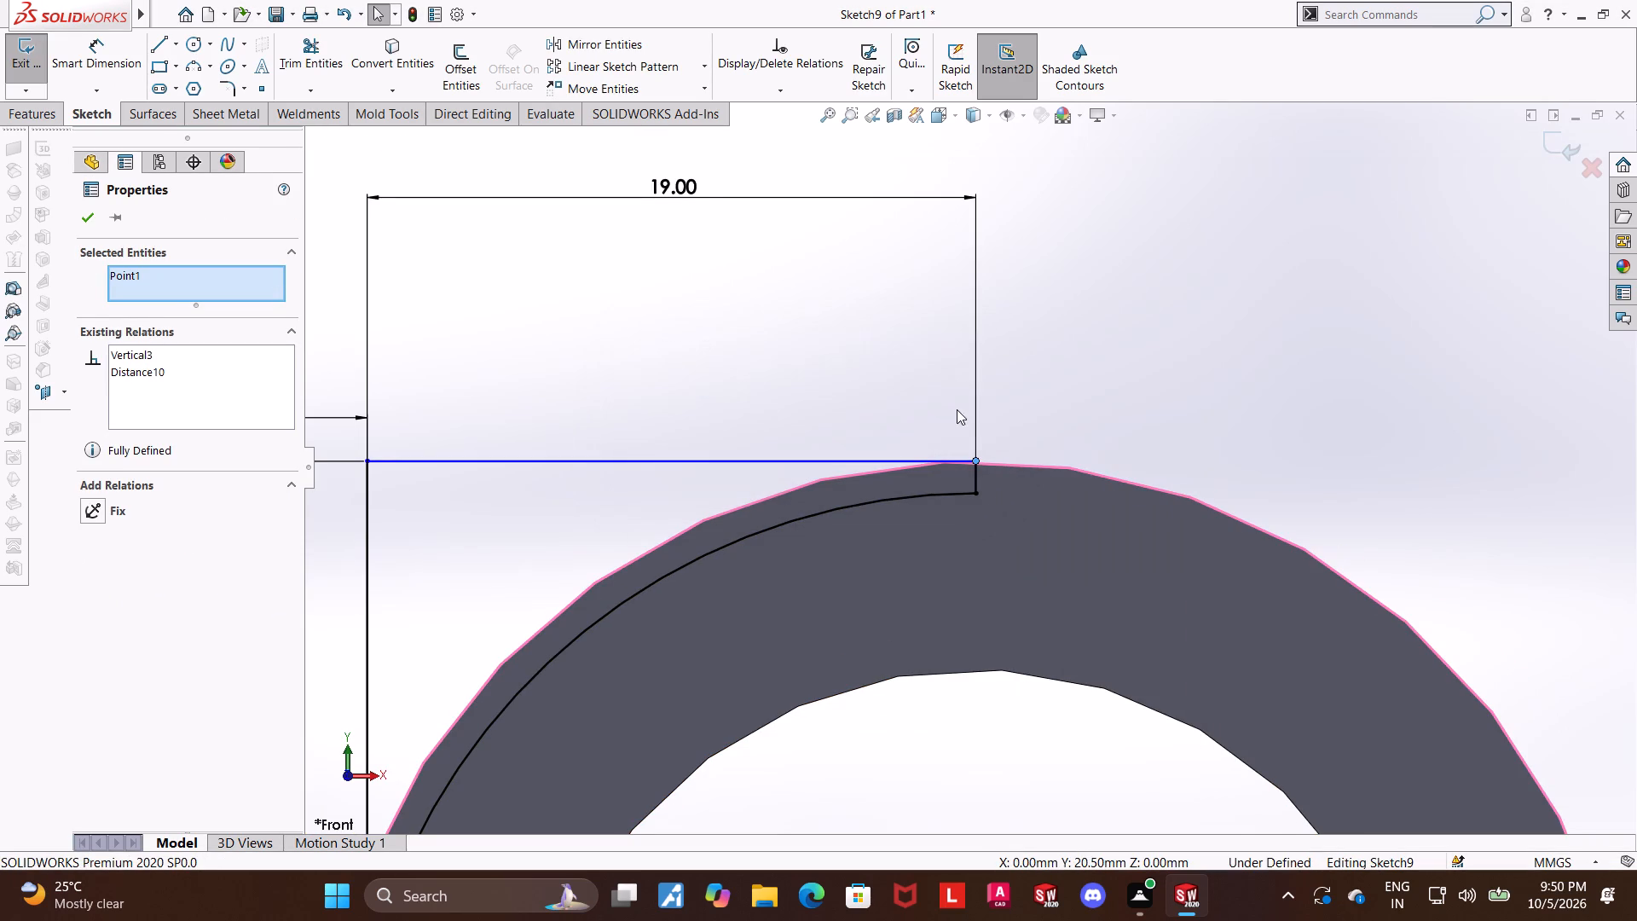
click(1123, 377)
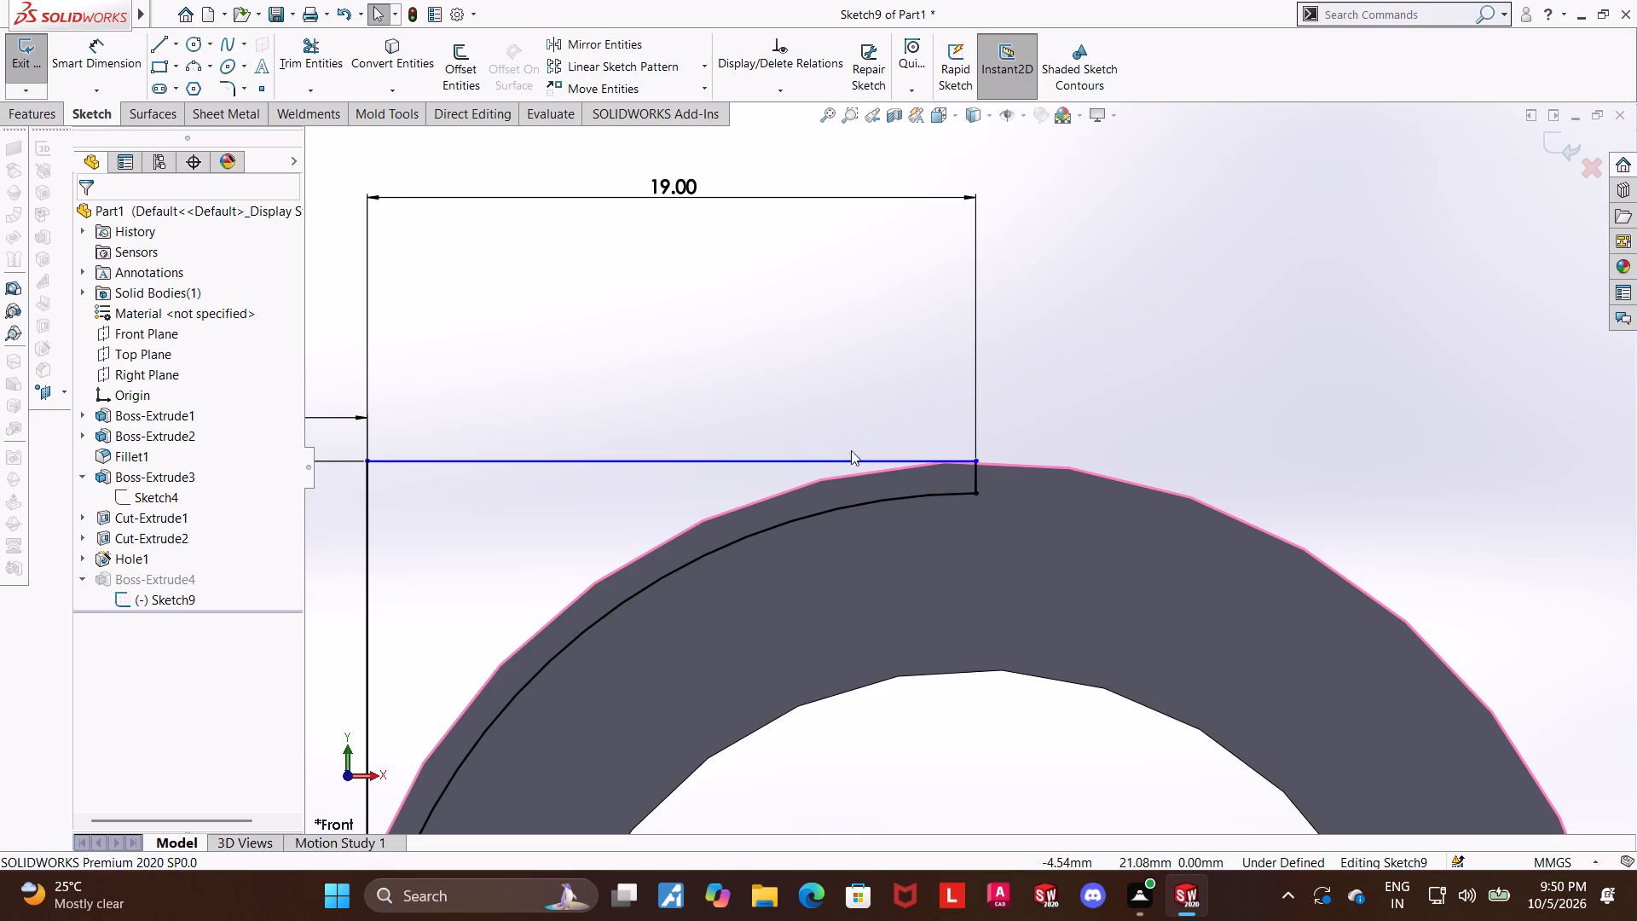
Make the top horizontal line's ring-side endpoint coincident with the ring's outer circular edge.
click(975, 461)
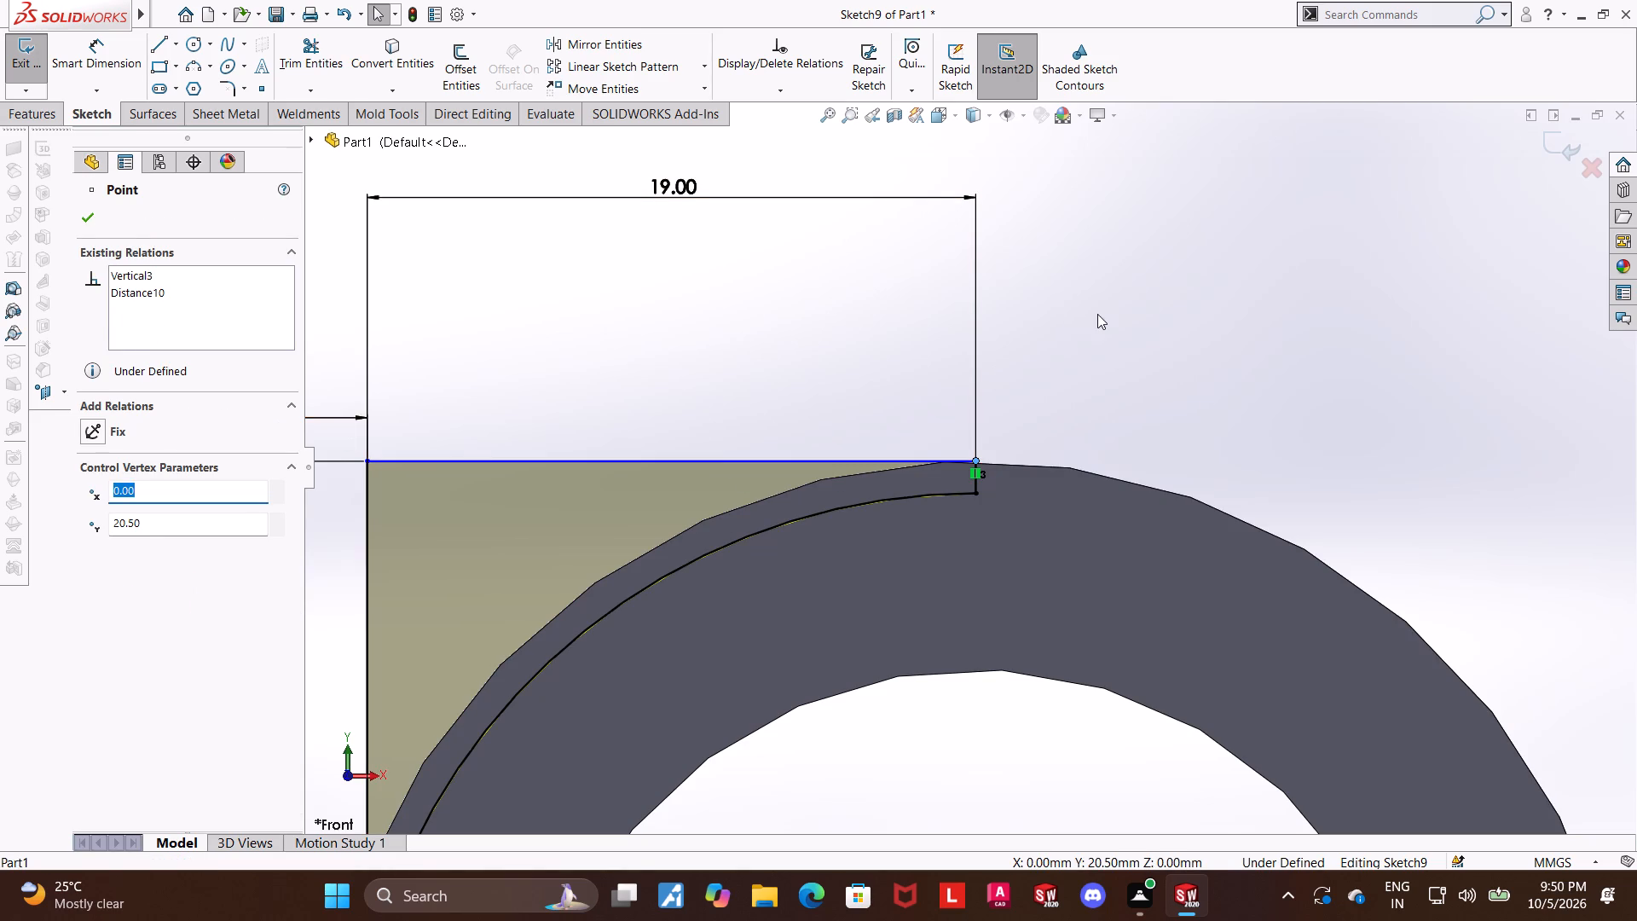
click(1097, 314)
click(1036, 464)
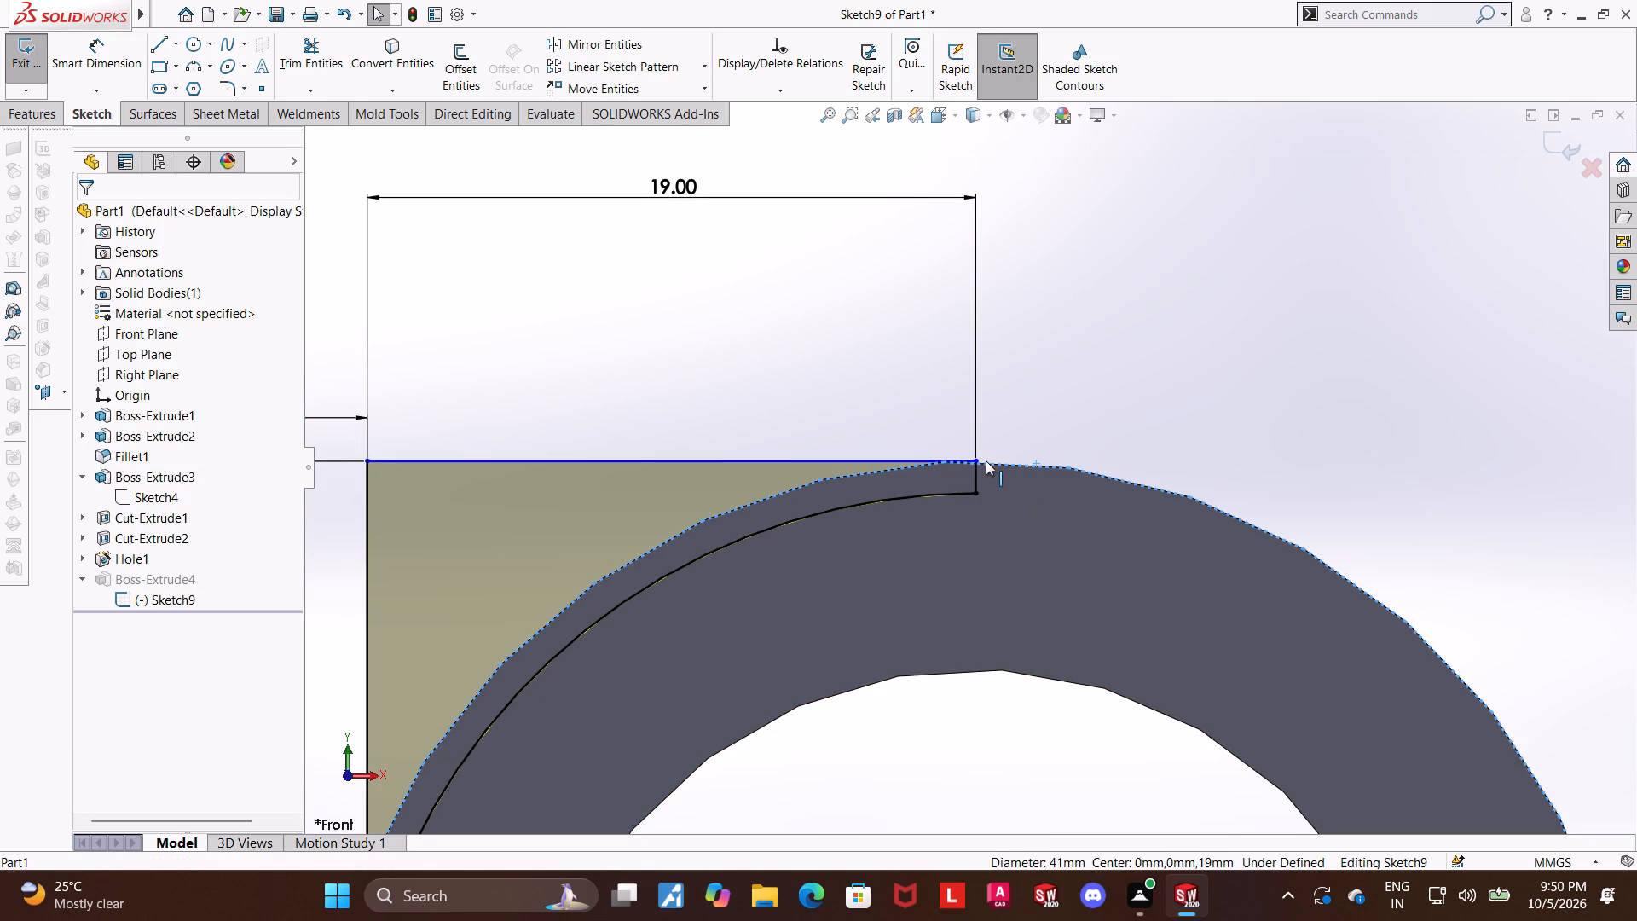
ctrl+click(975, 460)
click(93, 548)
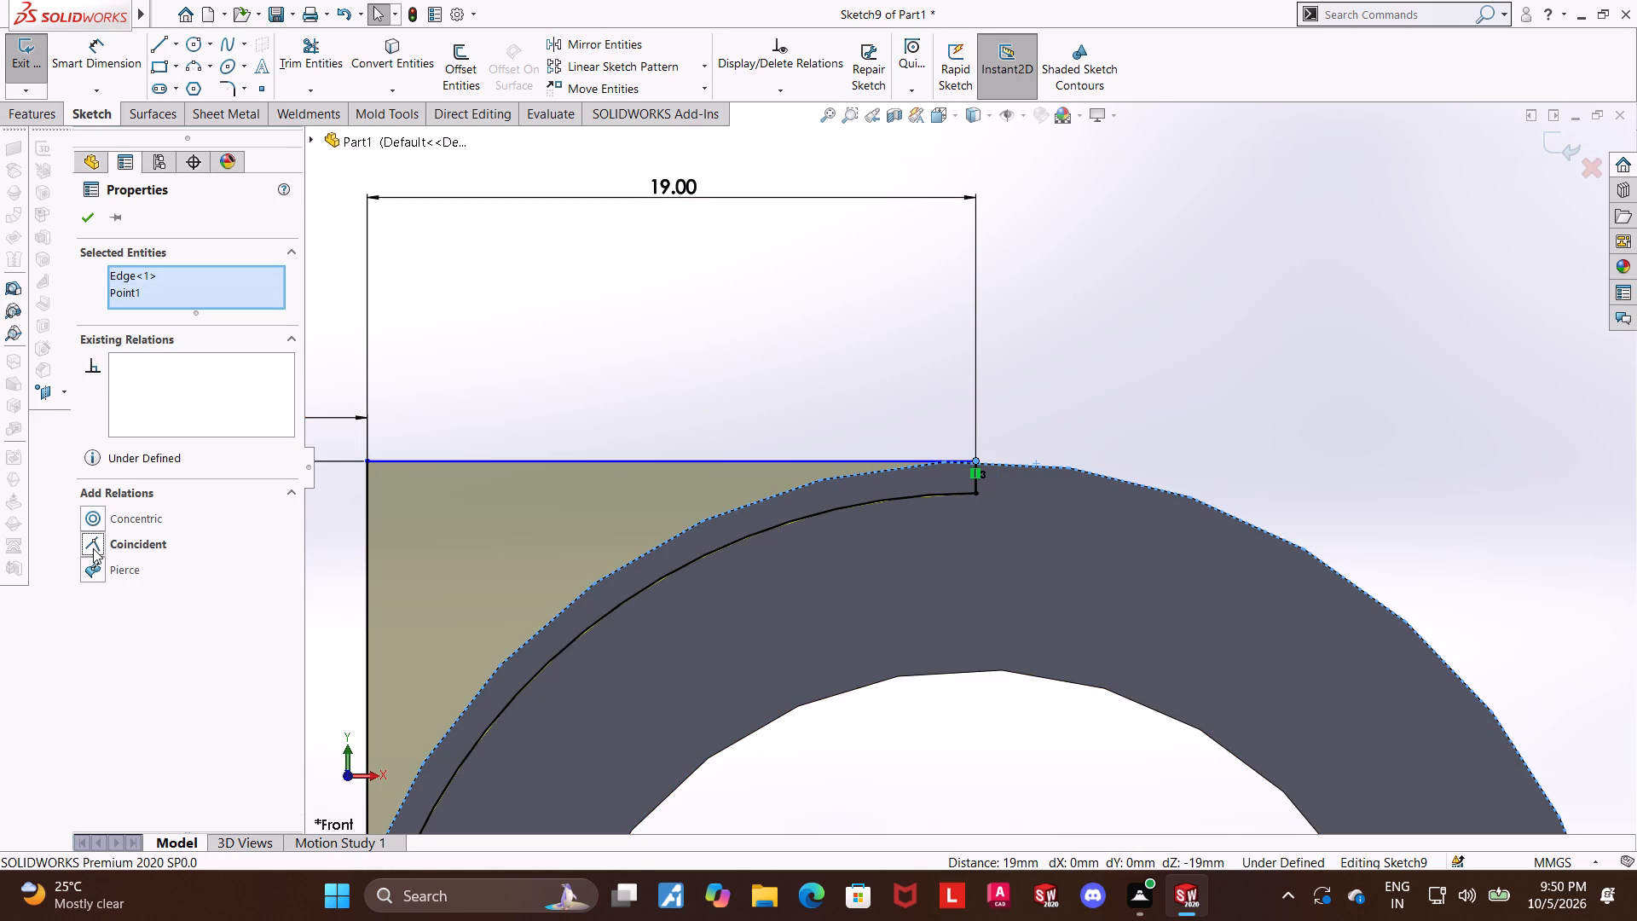
click(91, 224)
Exit the arm profile sketch, keeping its changes and rebuilding the arm extrusion.
scroll(1023, 375, up, 7)
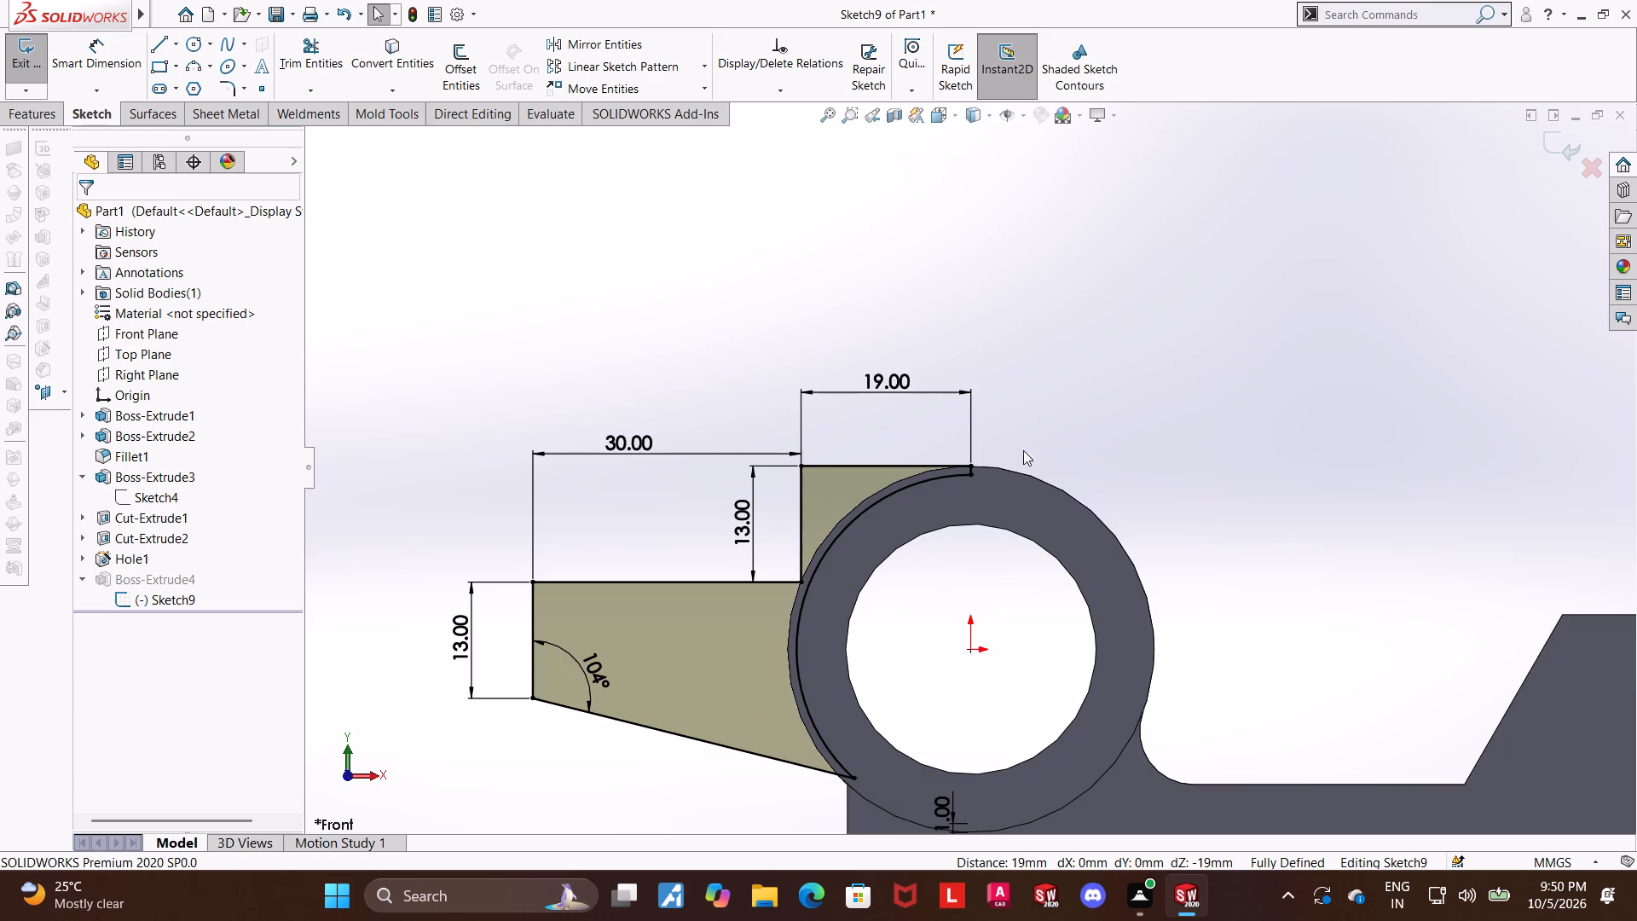
scroll(950, 569, up, 3)
scroll(950, 569, down, 4)
click(1216, 321)
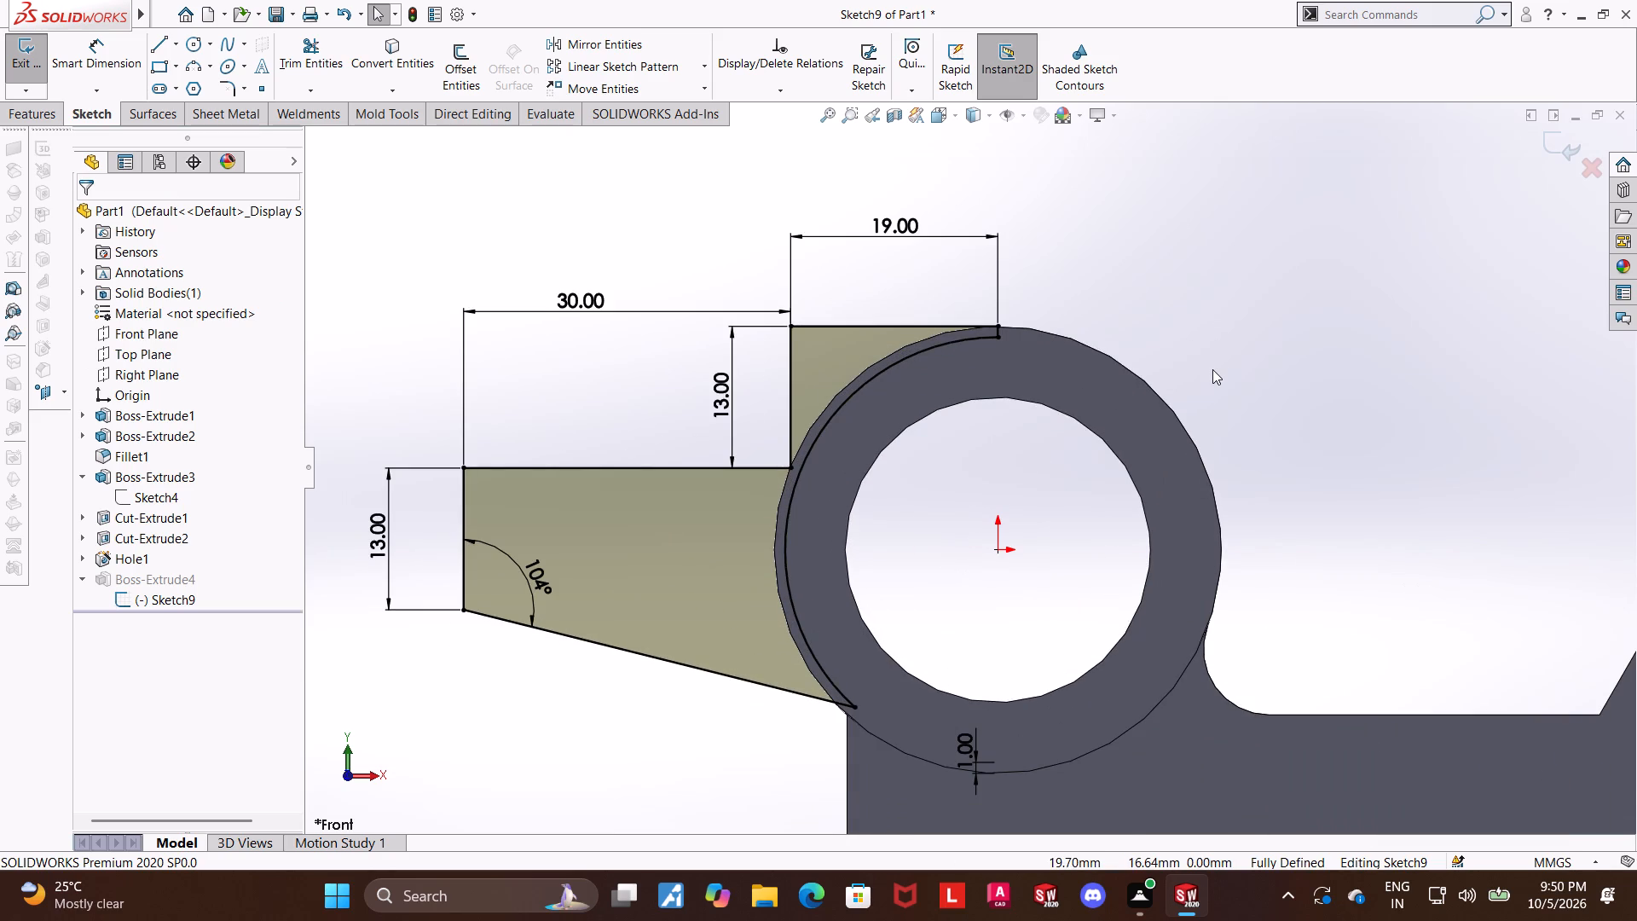
scroll(1212, 369, down, 1)
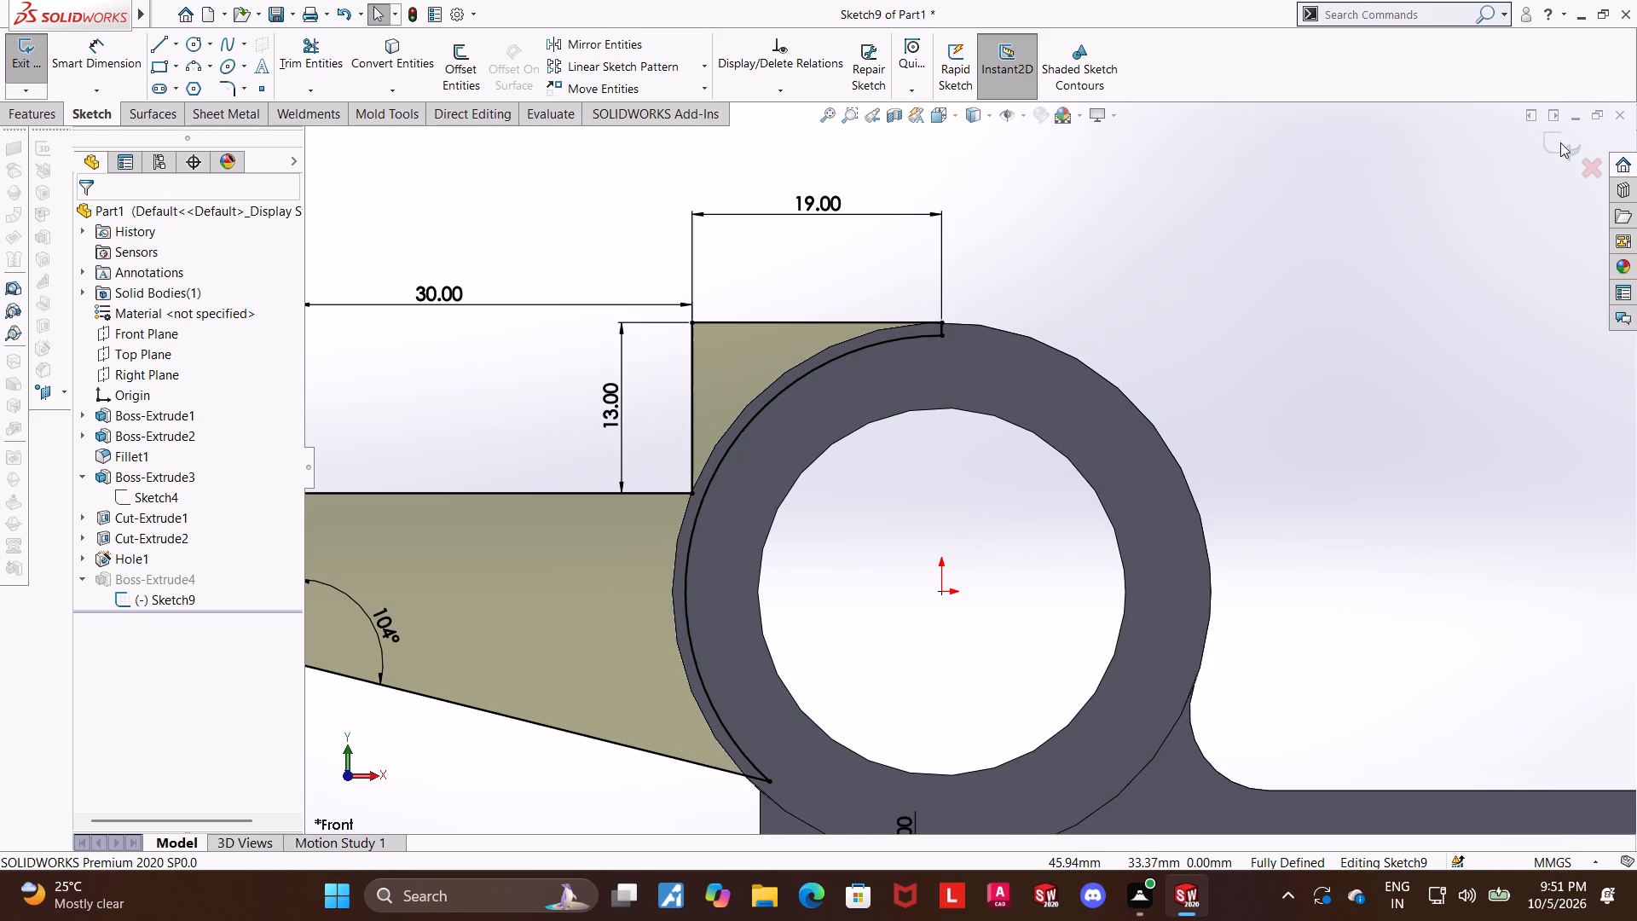
click(1560, 142)
click(1353, 236)
Start a new sketch on the top face of the arm's raised block, viewed normal to the face.
middle_drag(1337, 253, 1316, 324)
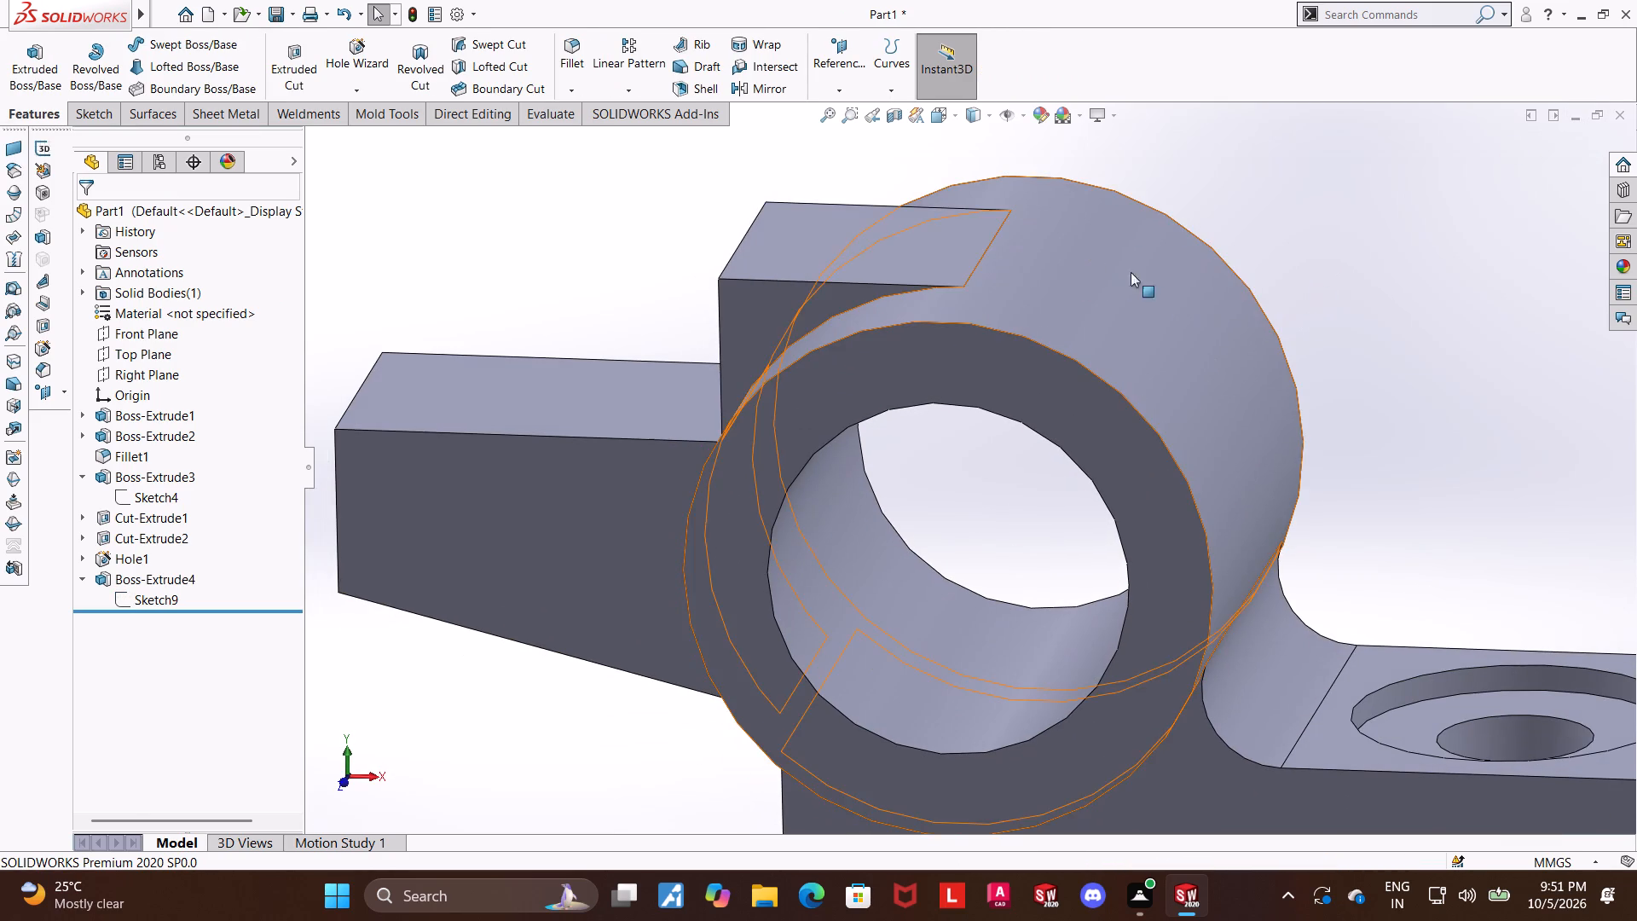
click(1325, 229)
click(991, 238)
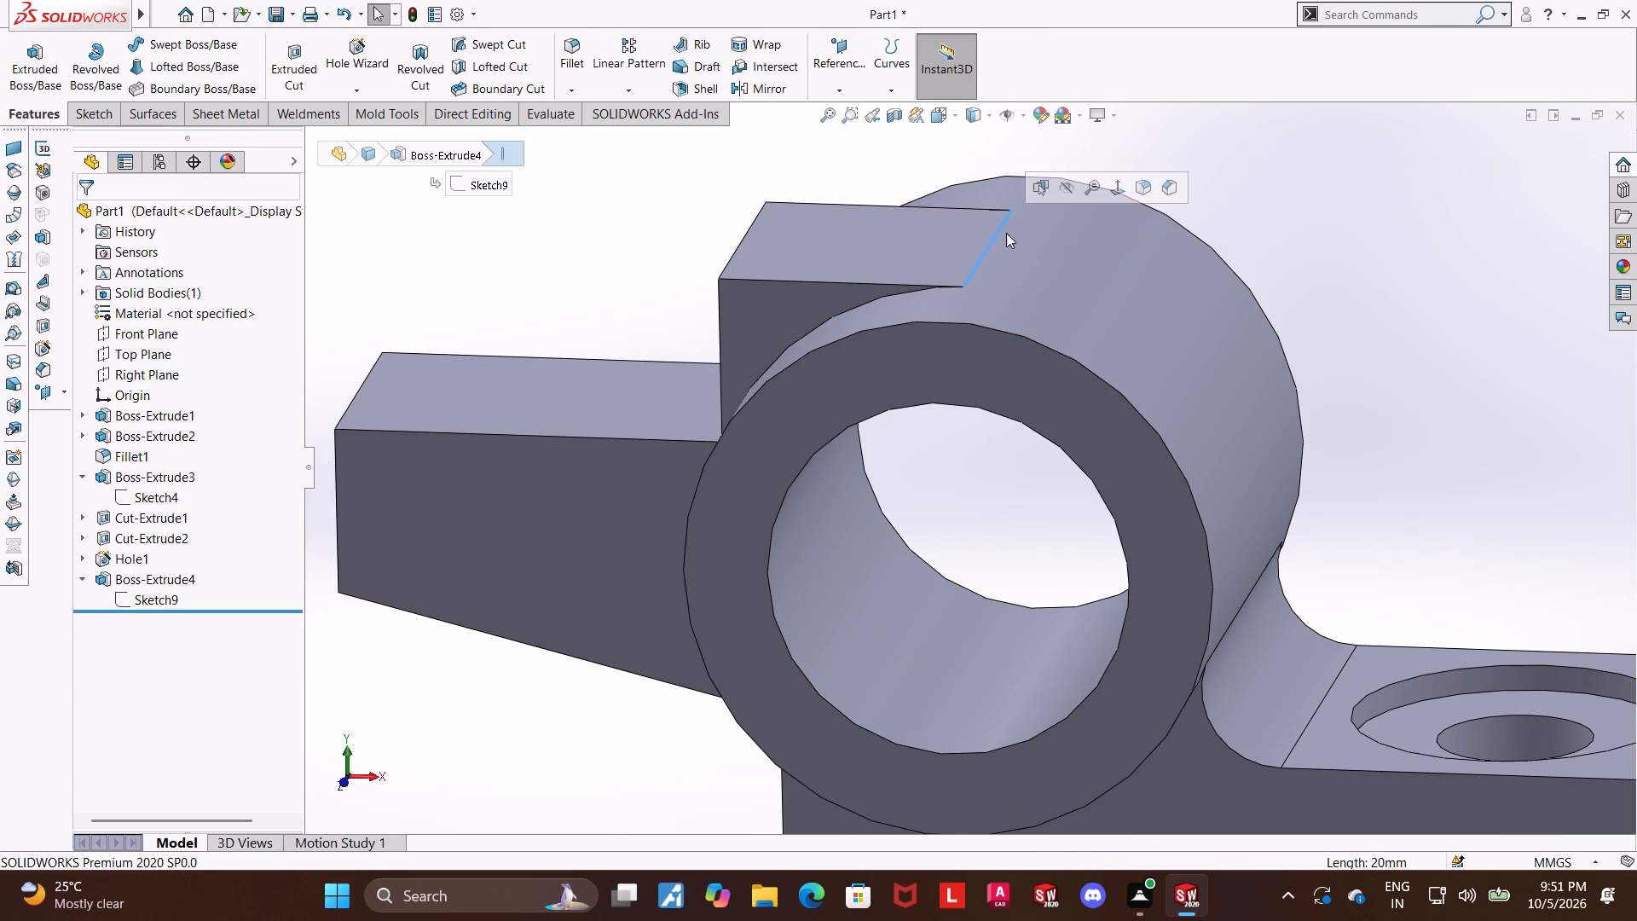
click(1046, 246)
click(1391, 269)
scroll(1391, 271, up, 3)
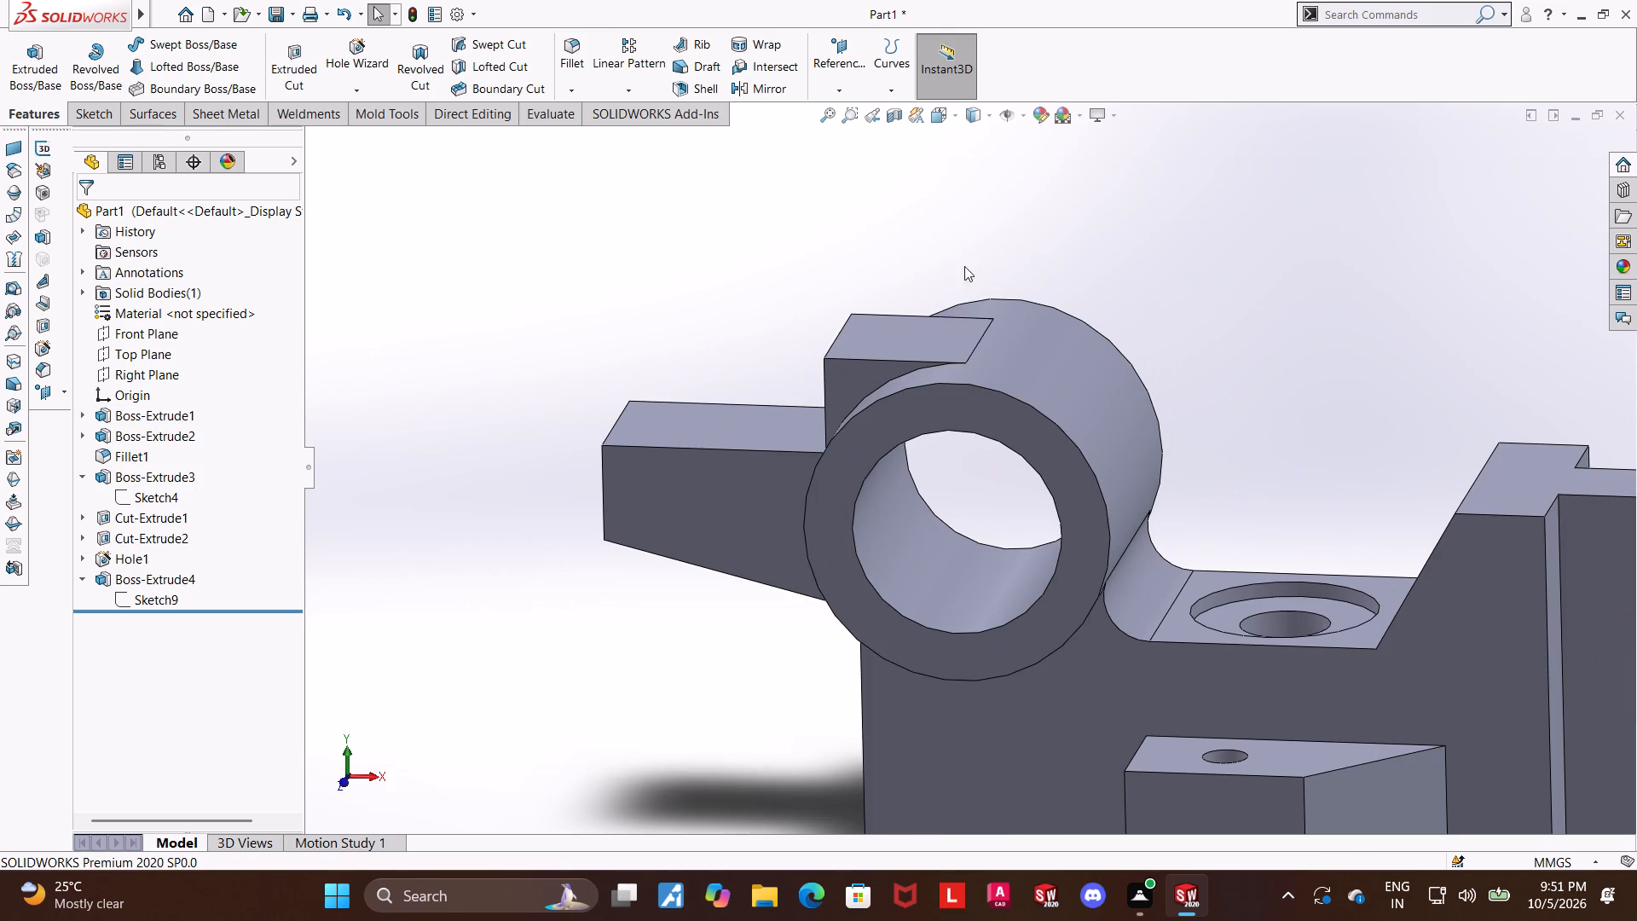
click(922, 329)
click(994, 284)
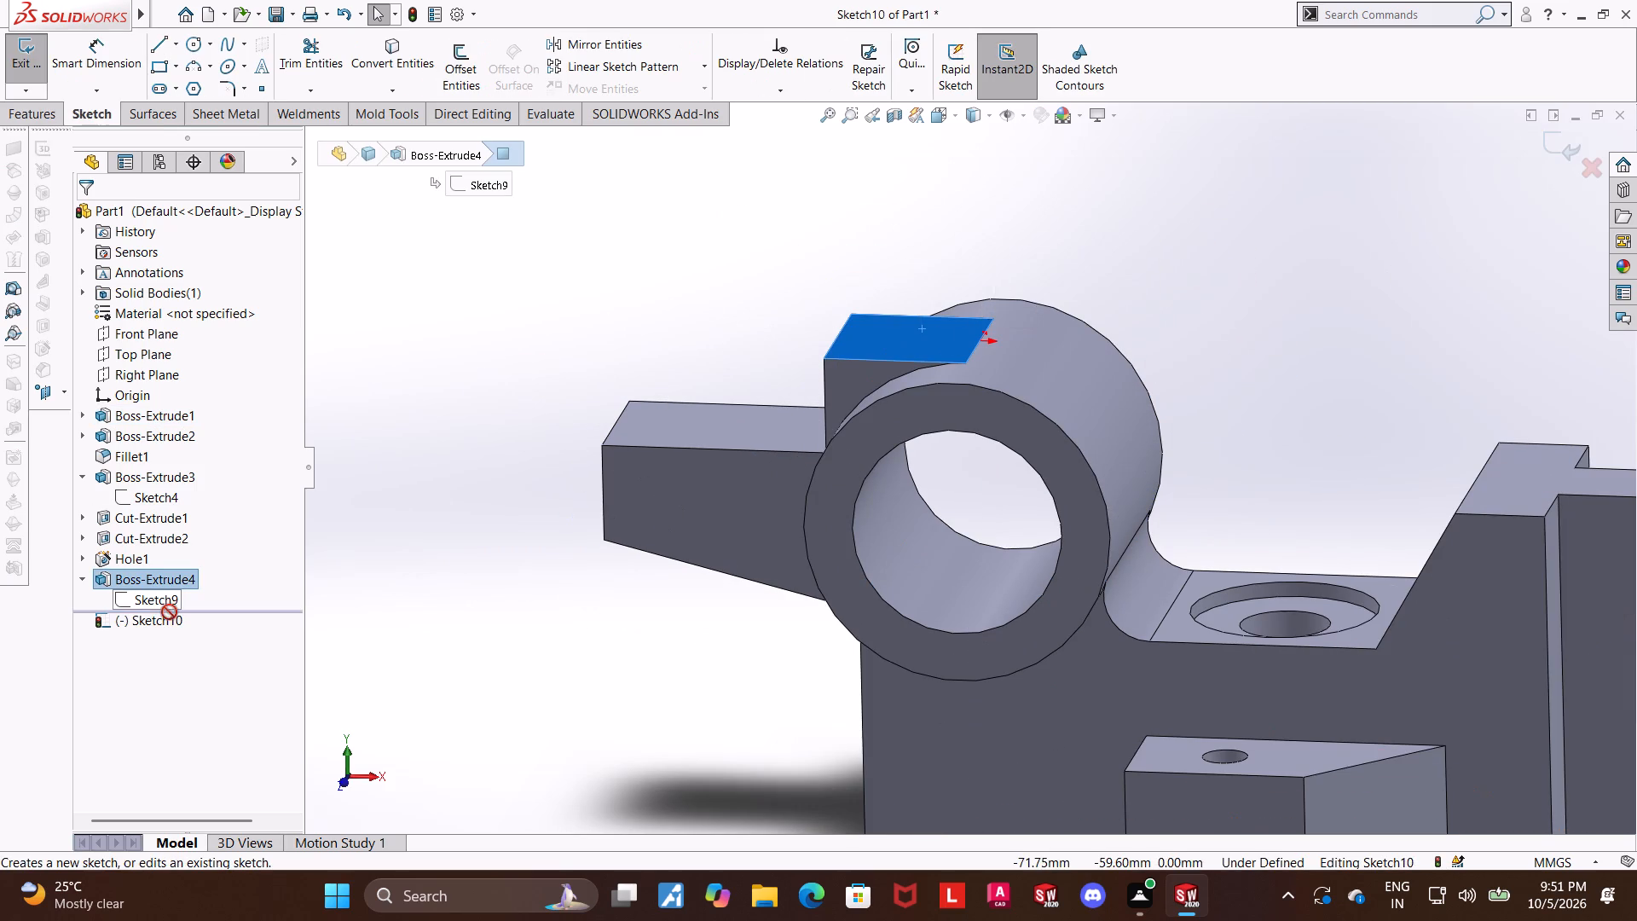
click(170, 618)
click(216, 596)
Sketch a circle about 7.4 mm in diameter centred on the origin at the raised block's ring-side edge.
click(187, 43)
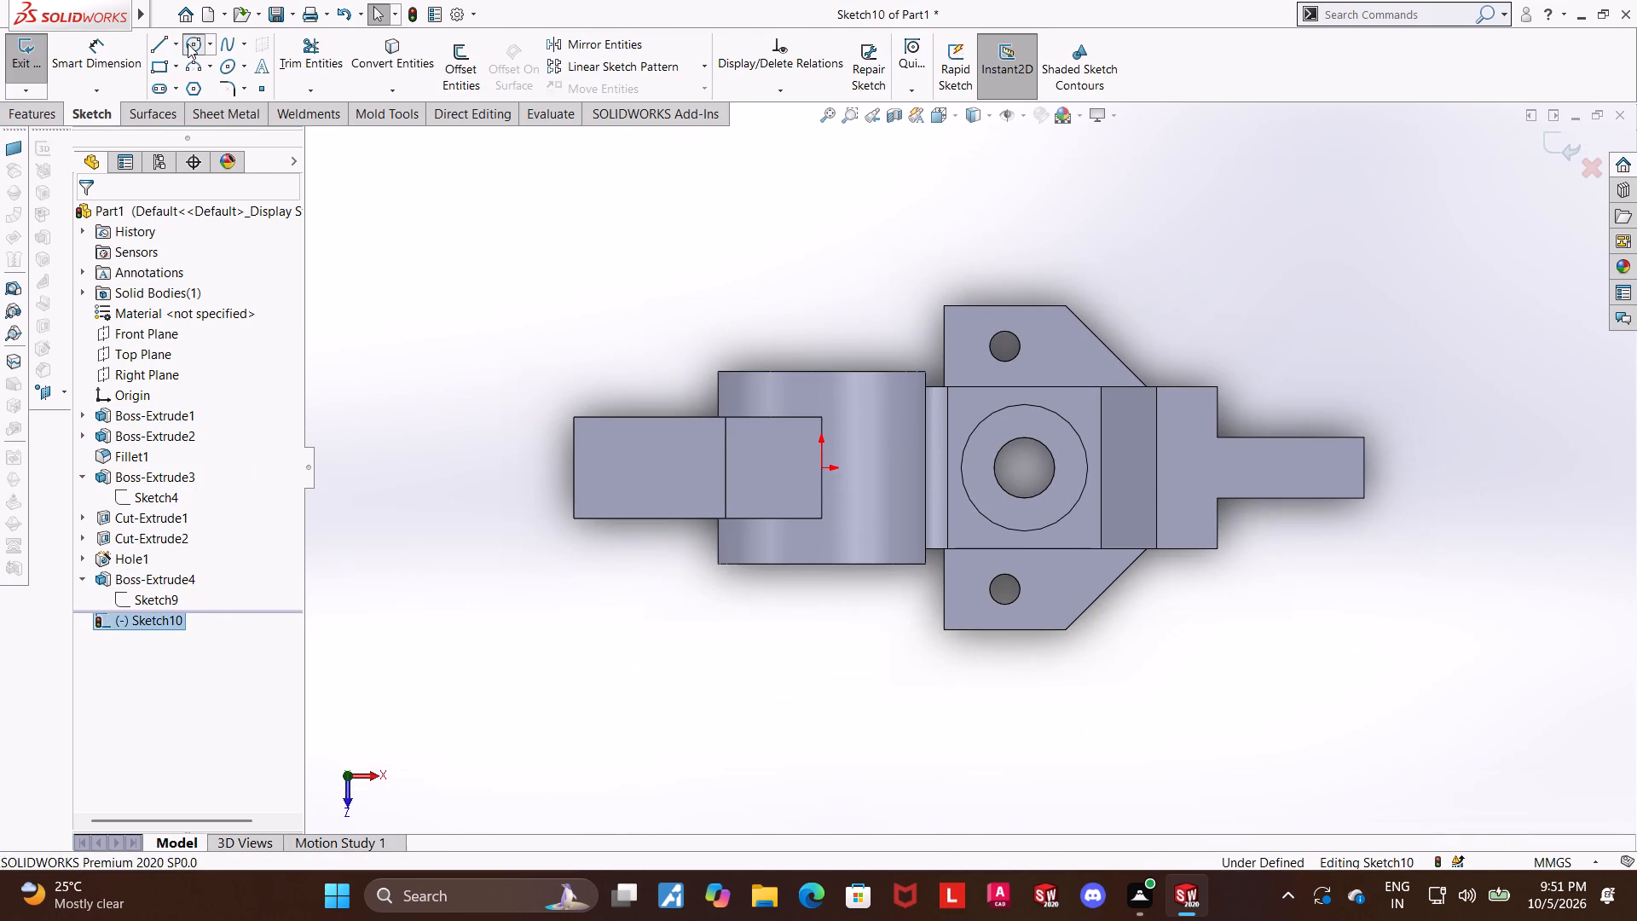
scroll(704, 413, down, 2)
scroll(934, 480, down, 3)
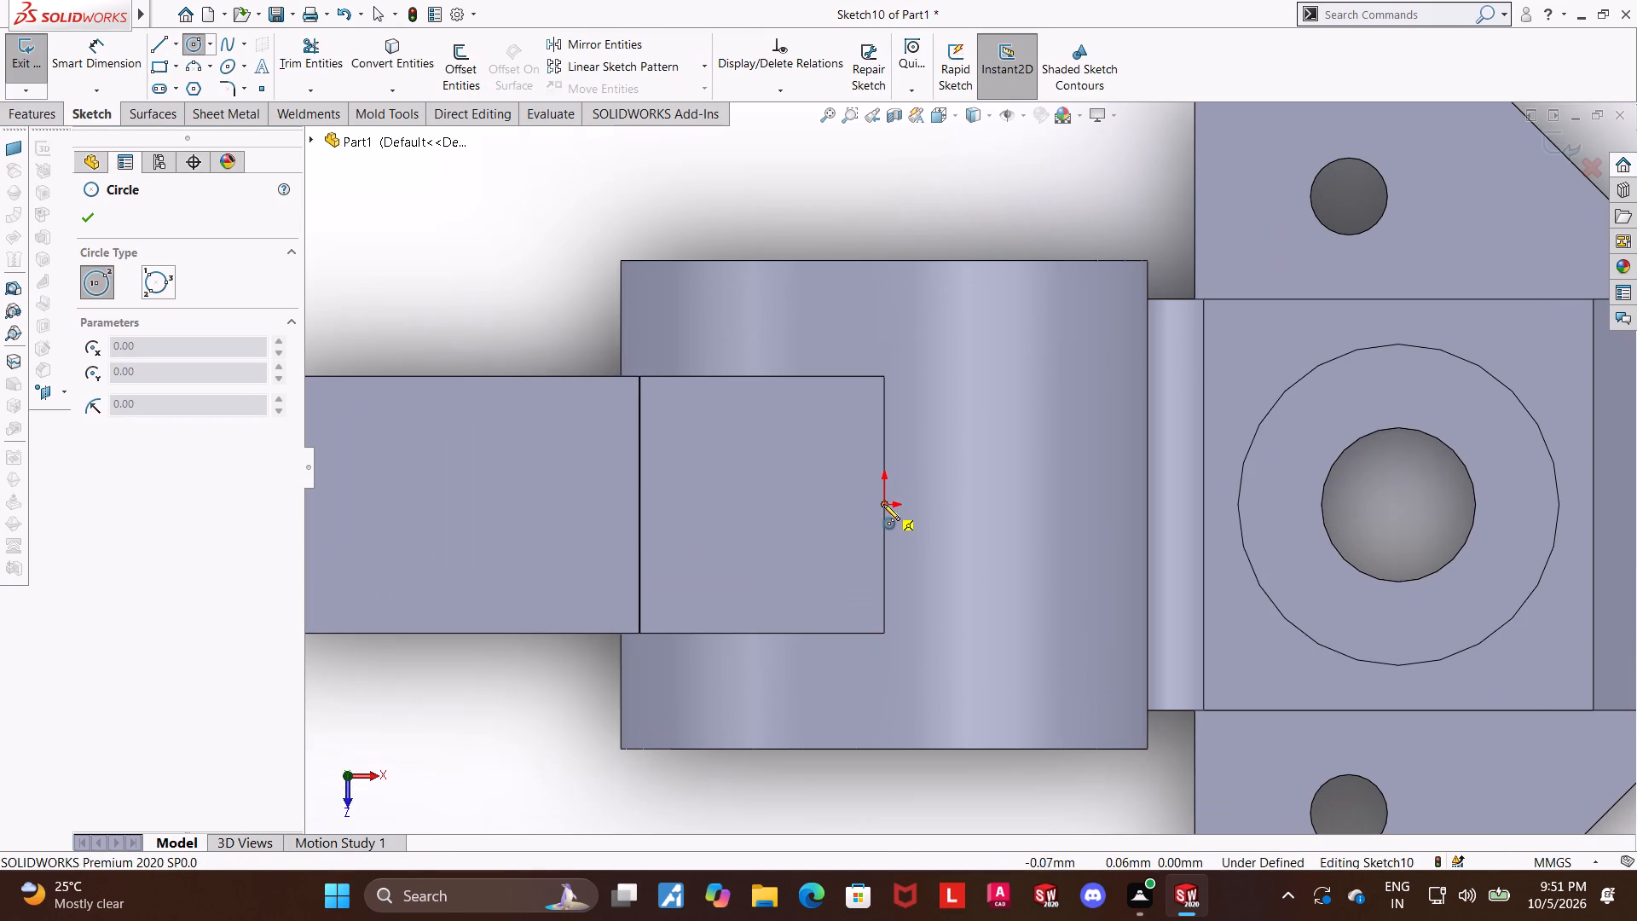
click(883, 504)
click(913, 467)
key(Escape)
Dimension the circle's diameter as 6 mm.
click(82, 32)
click(89, 44)
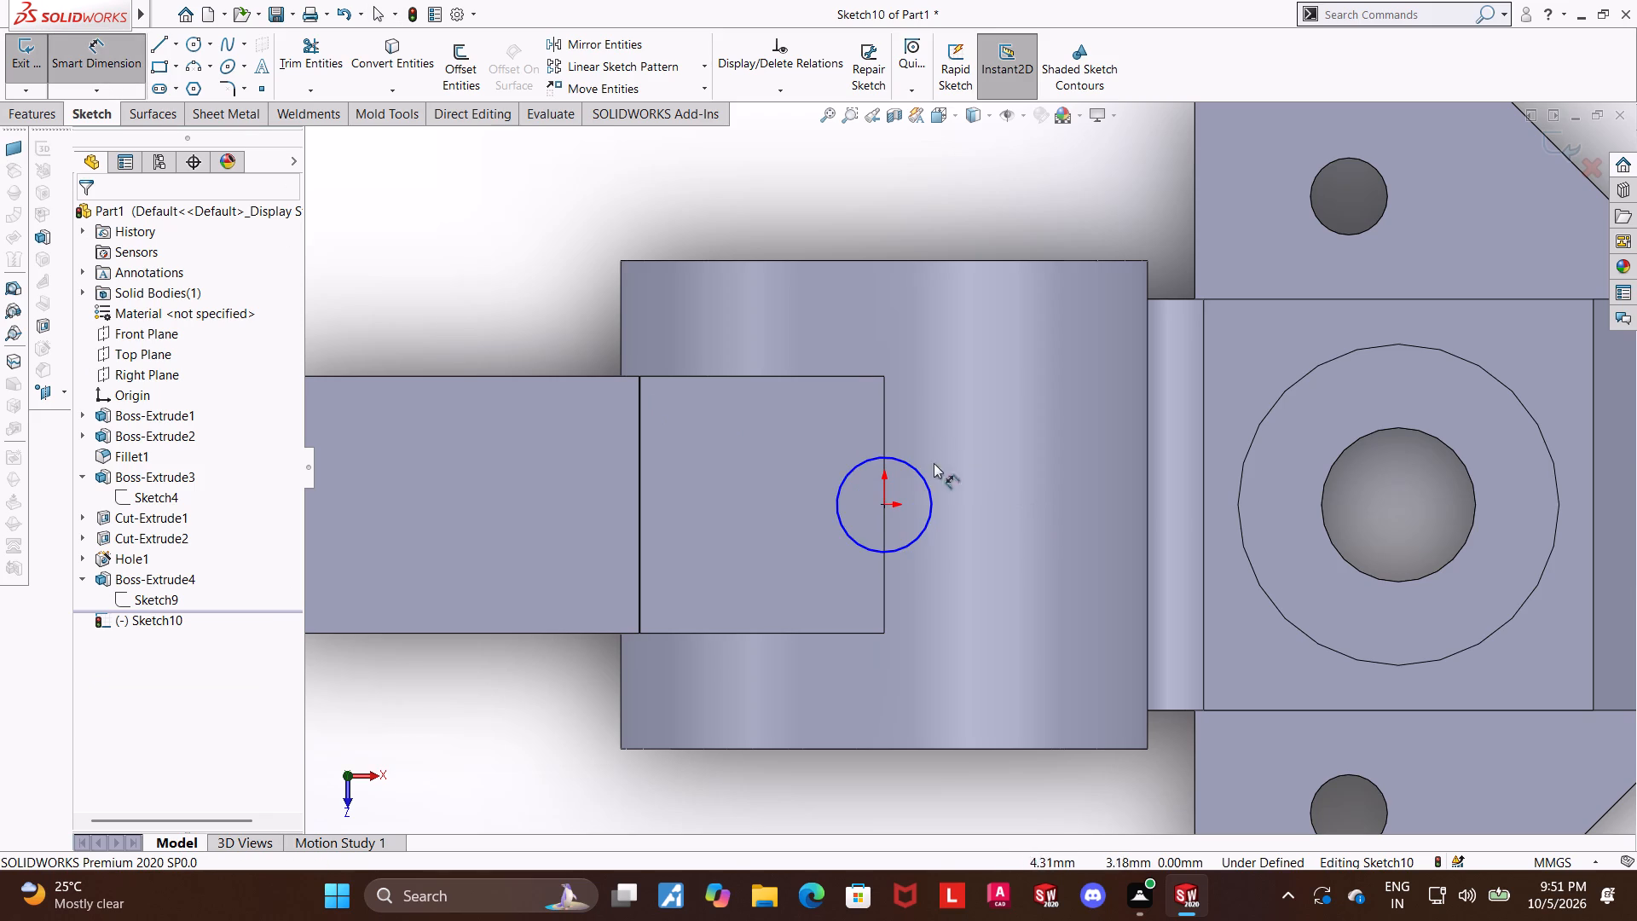
click(907, 463)
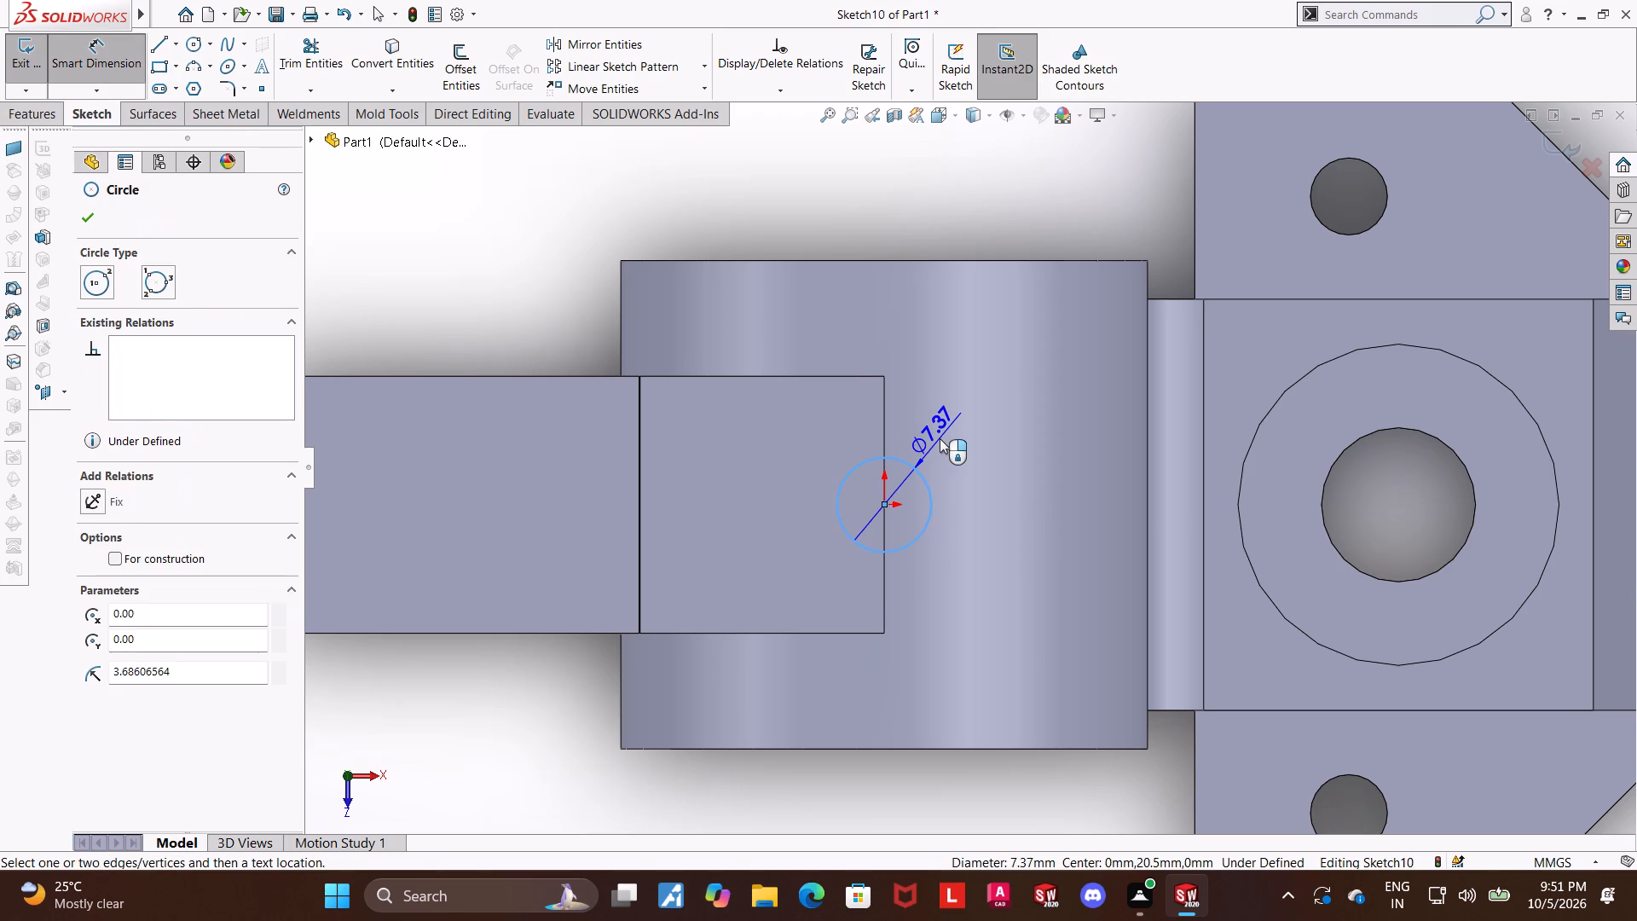
click(940, 438)
key(6)
key(Return)
key(Escape)
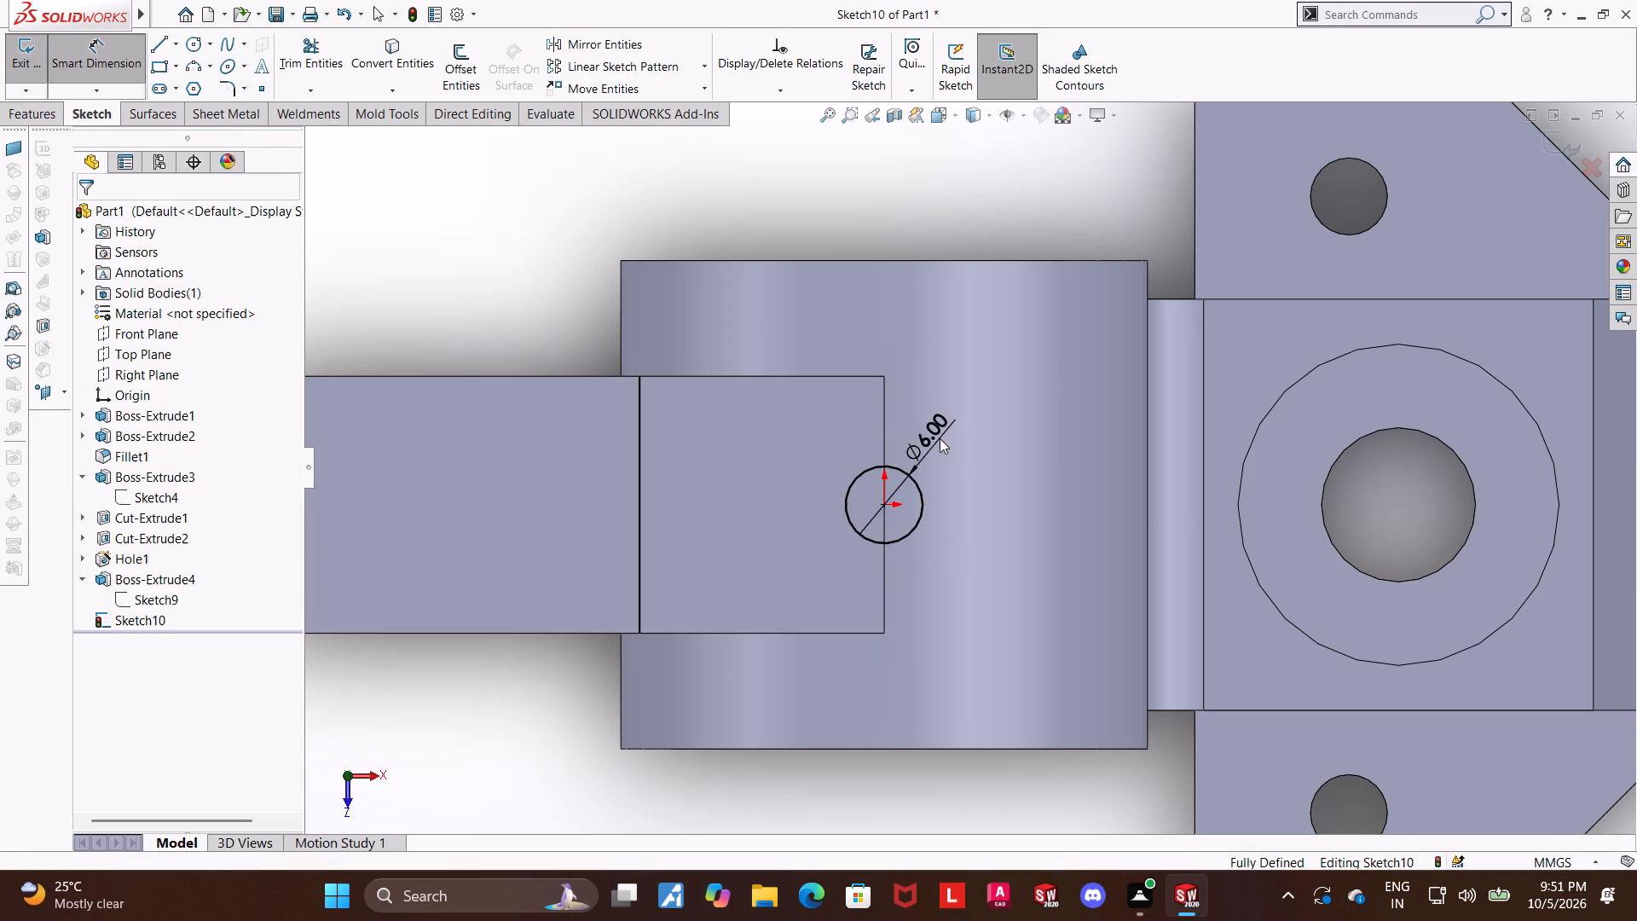
key(Escape)
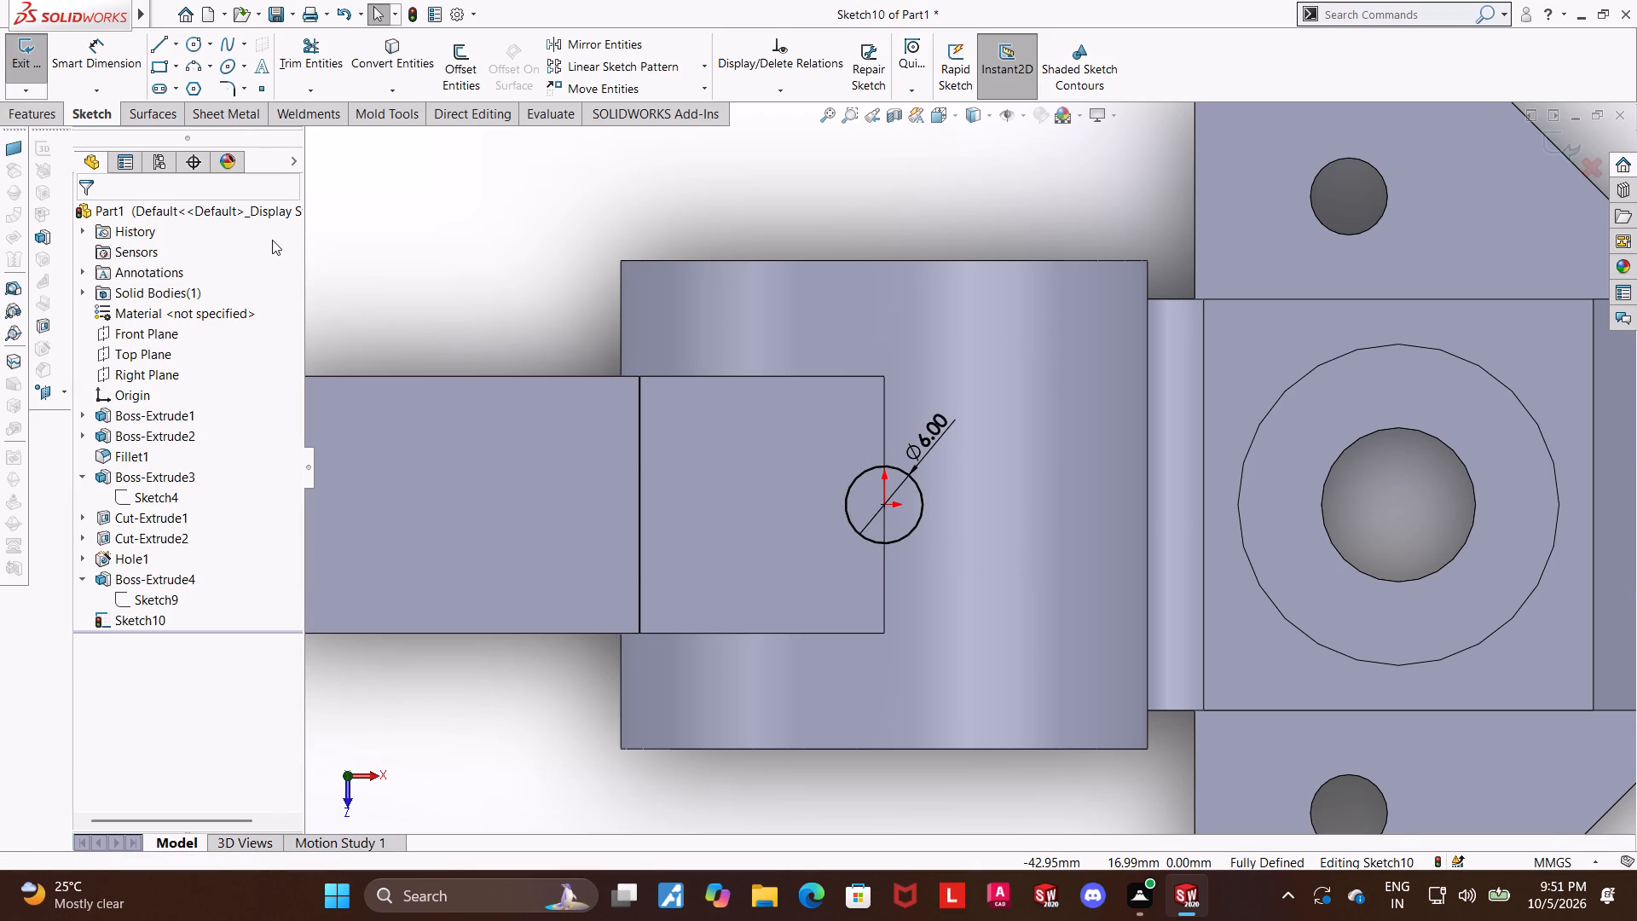
Check the circle centre's distances from the ring's end edge and its arm-side edge with Smart Dimension, discarding both dimensions.
click(118, 62)
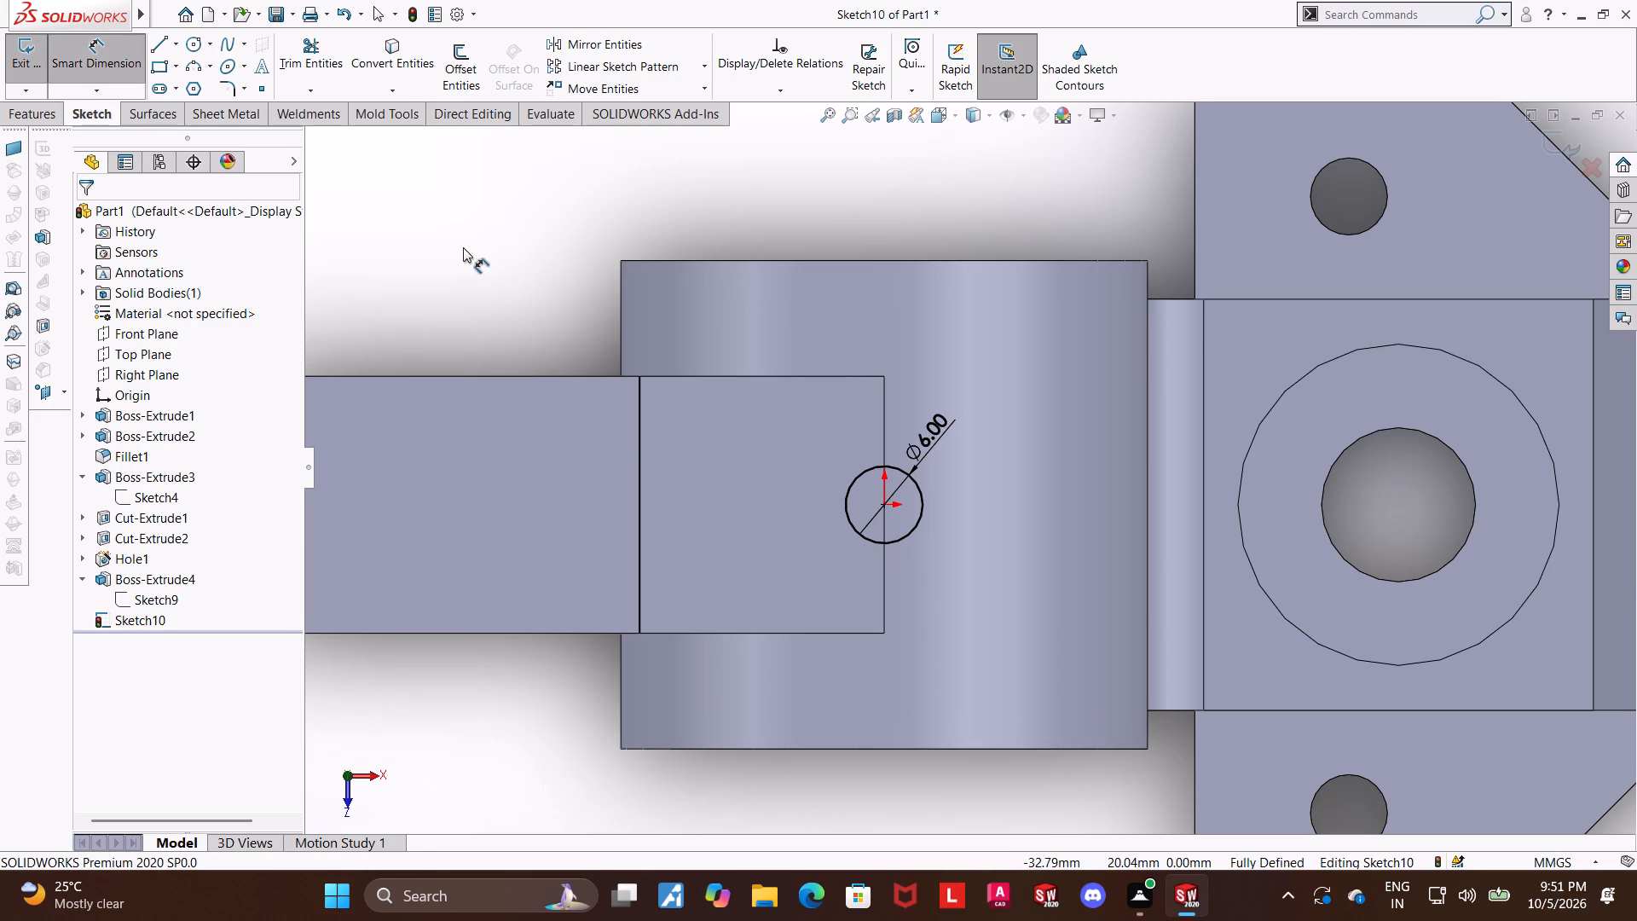
click(885, 506)
click(871, 751)
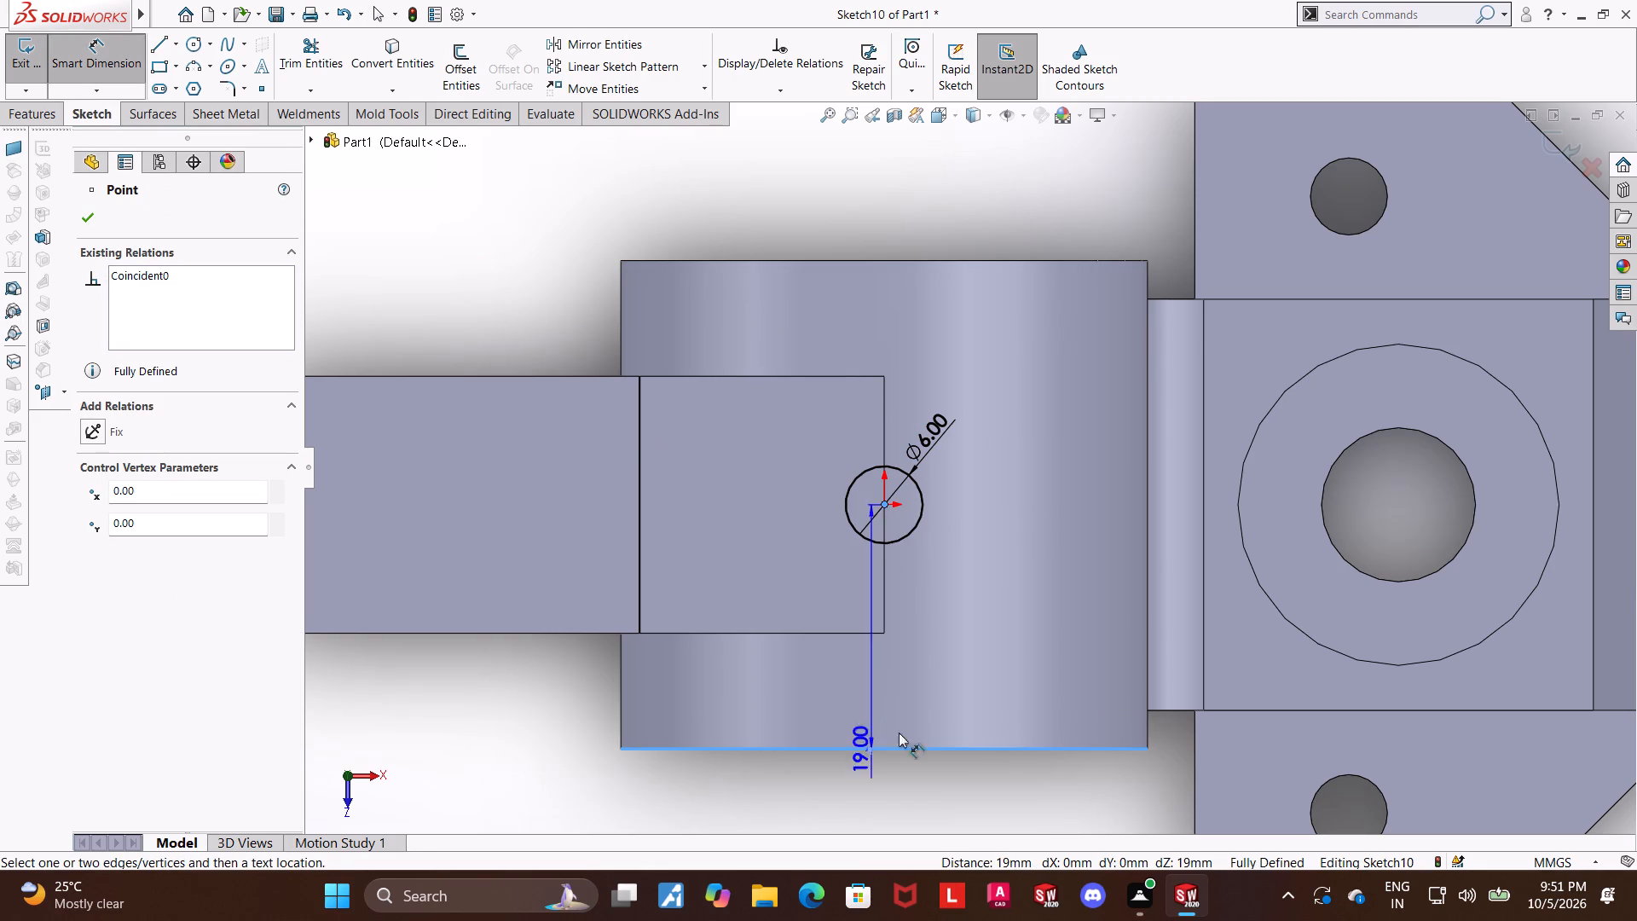
click(978, 684)
key(Escape)
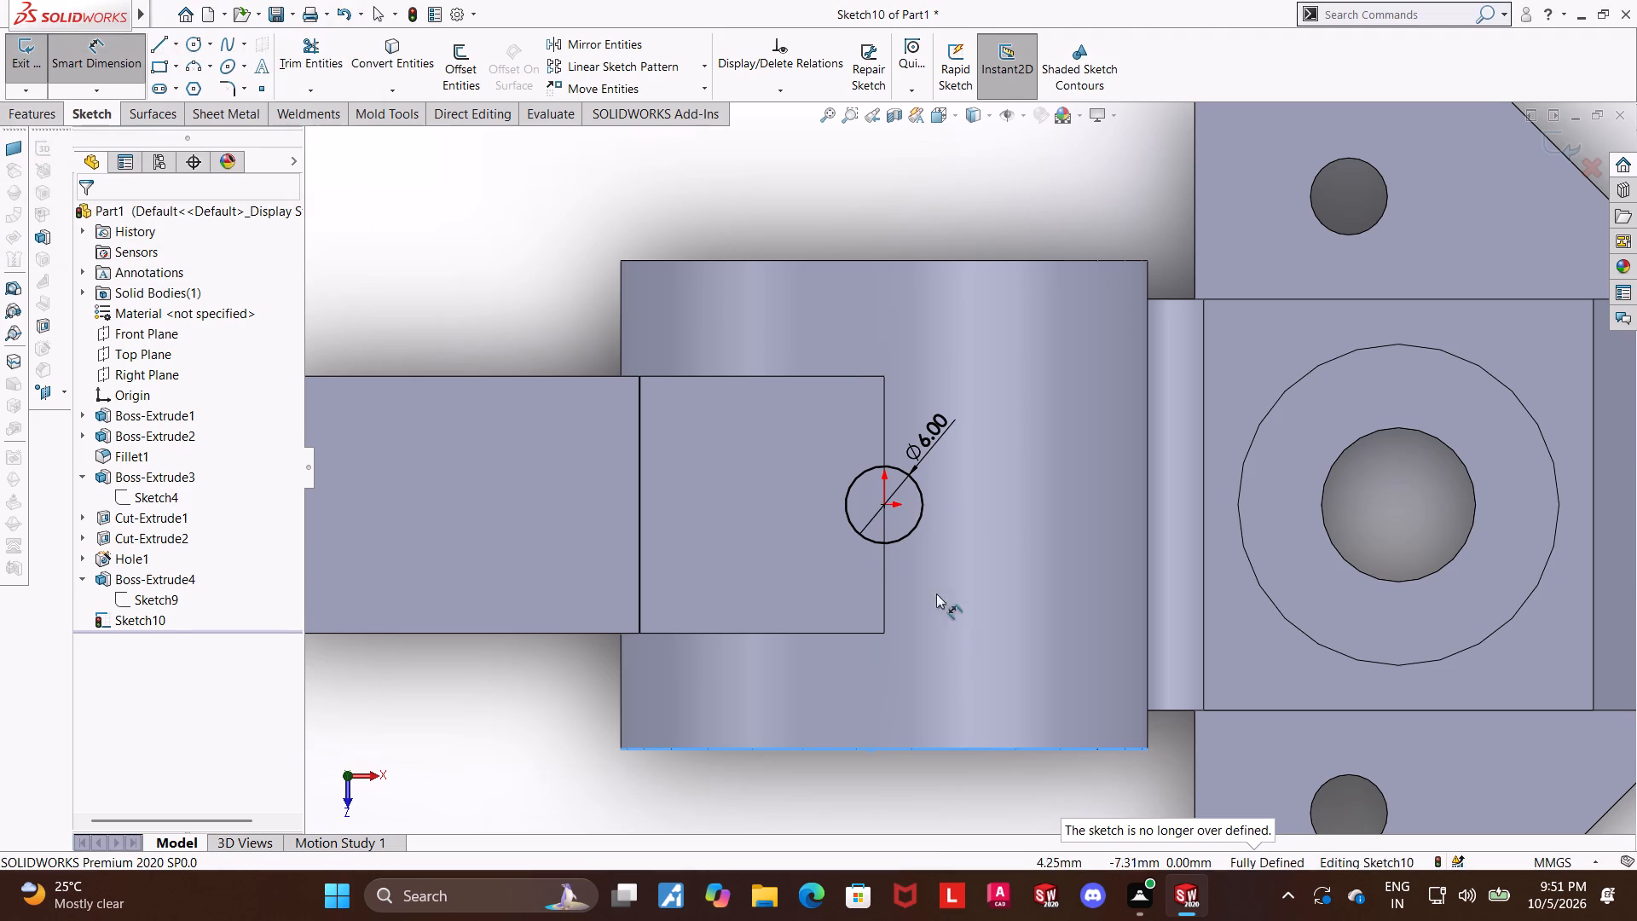
click(620, 331)
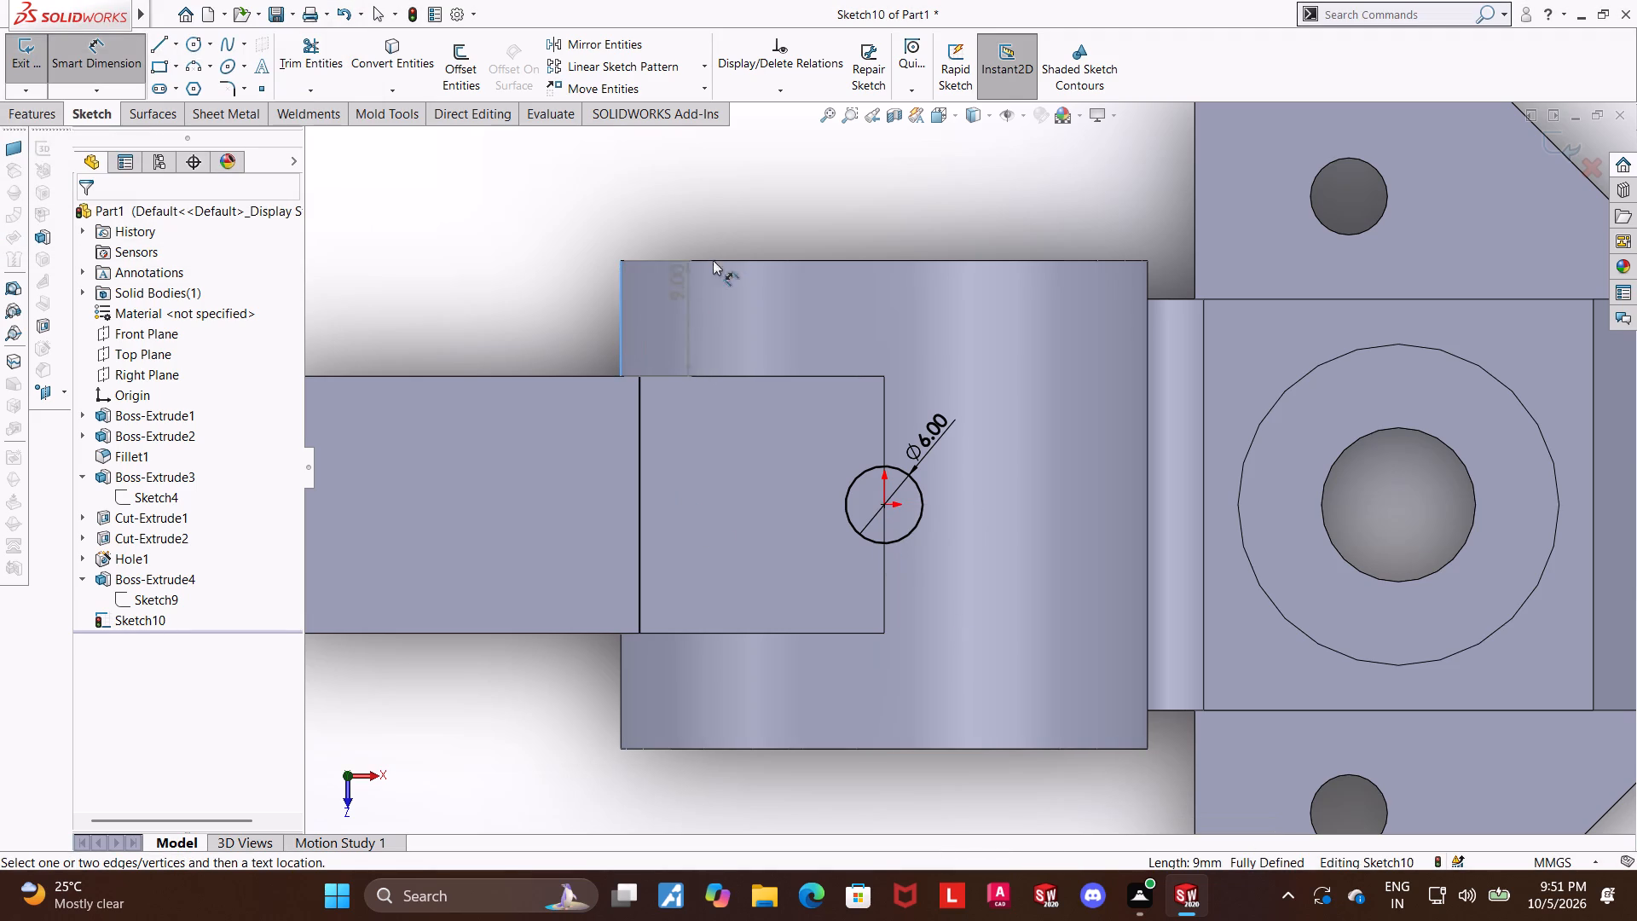
click(884, 507)
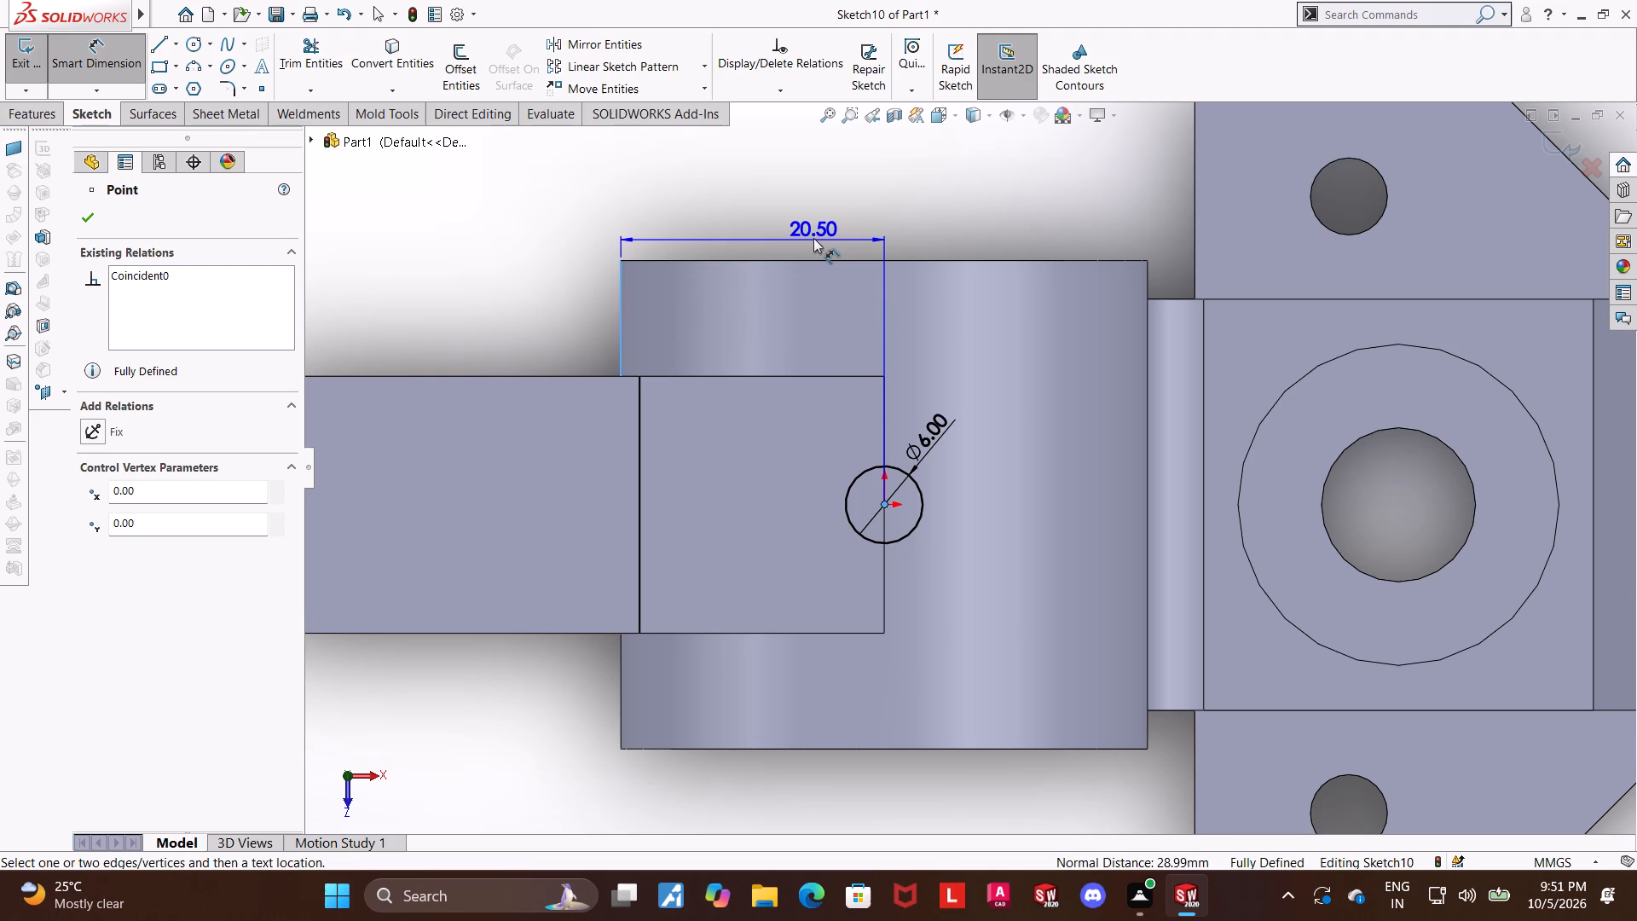
key(Escape)
key(Escape)
Check the circle centre's distance from the raised block's far edge with Smart Dimension, discarding the dimension.
scroll(801, 324, up, 6)
middle_drag(805, 384, 806, 218)
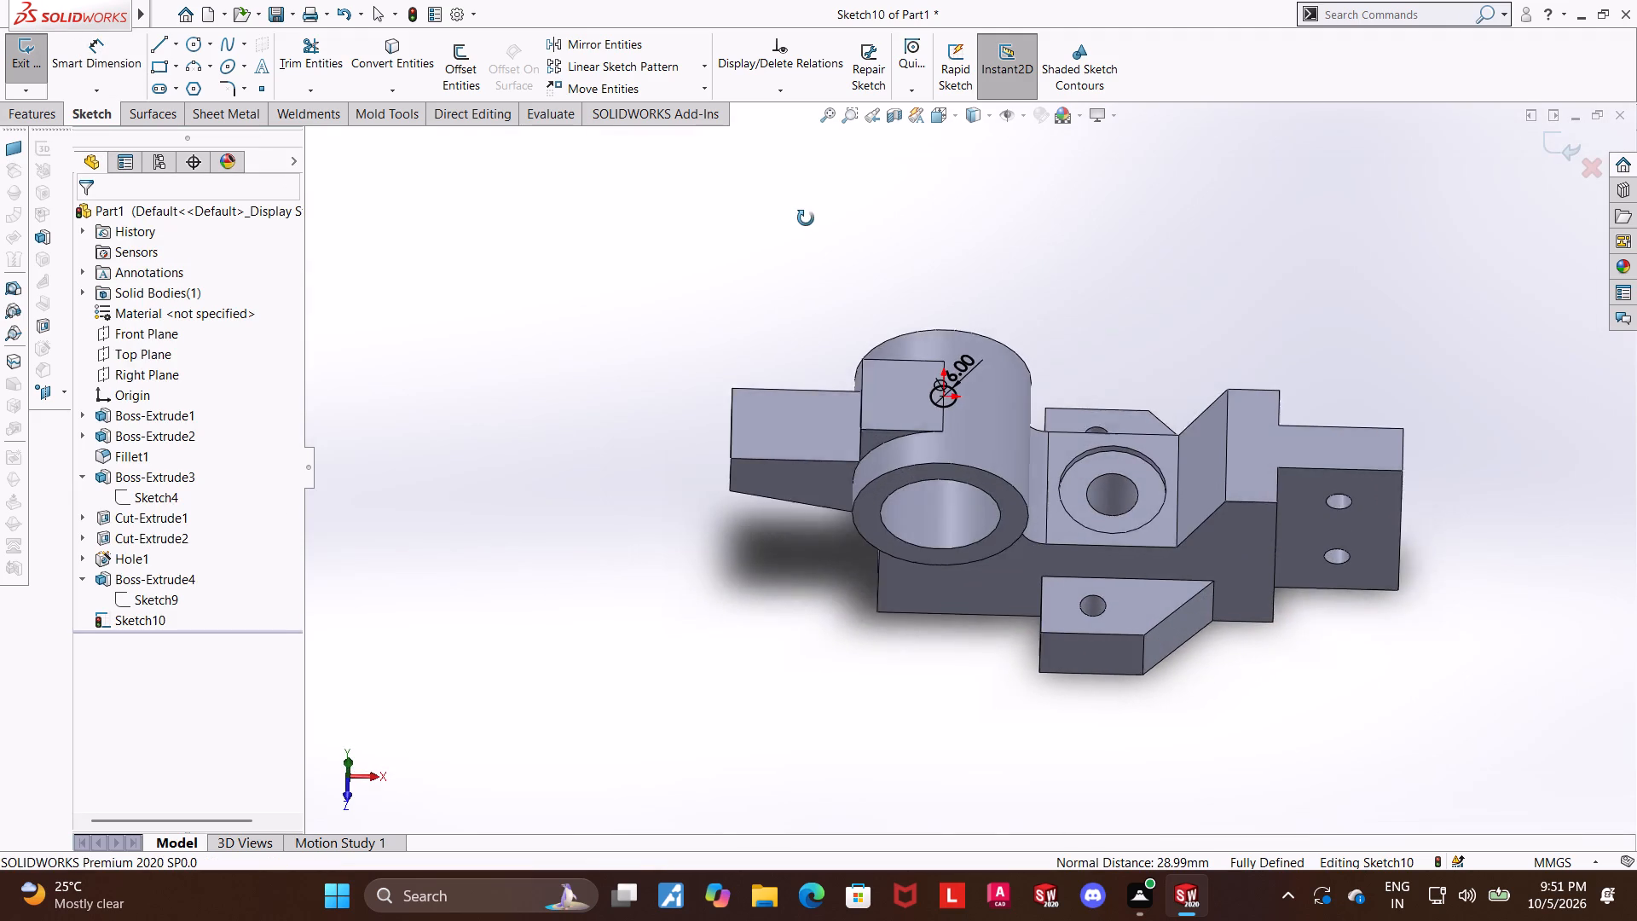
middle_drag(806, 218, 801, 249)
click(859, 392)
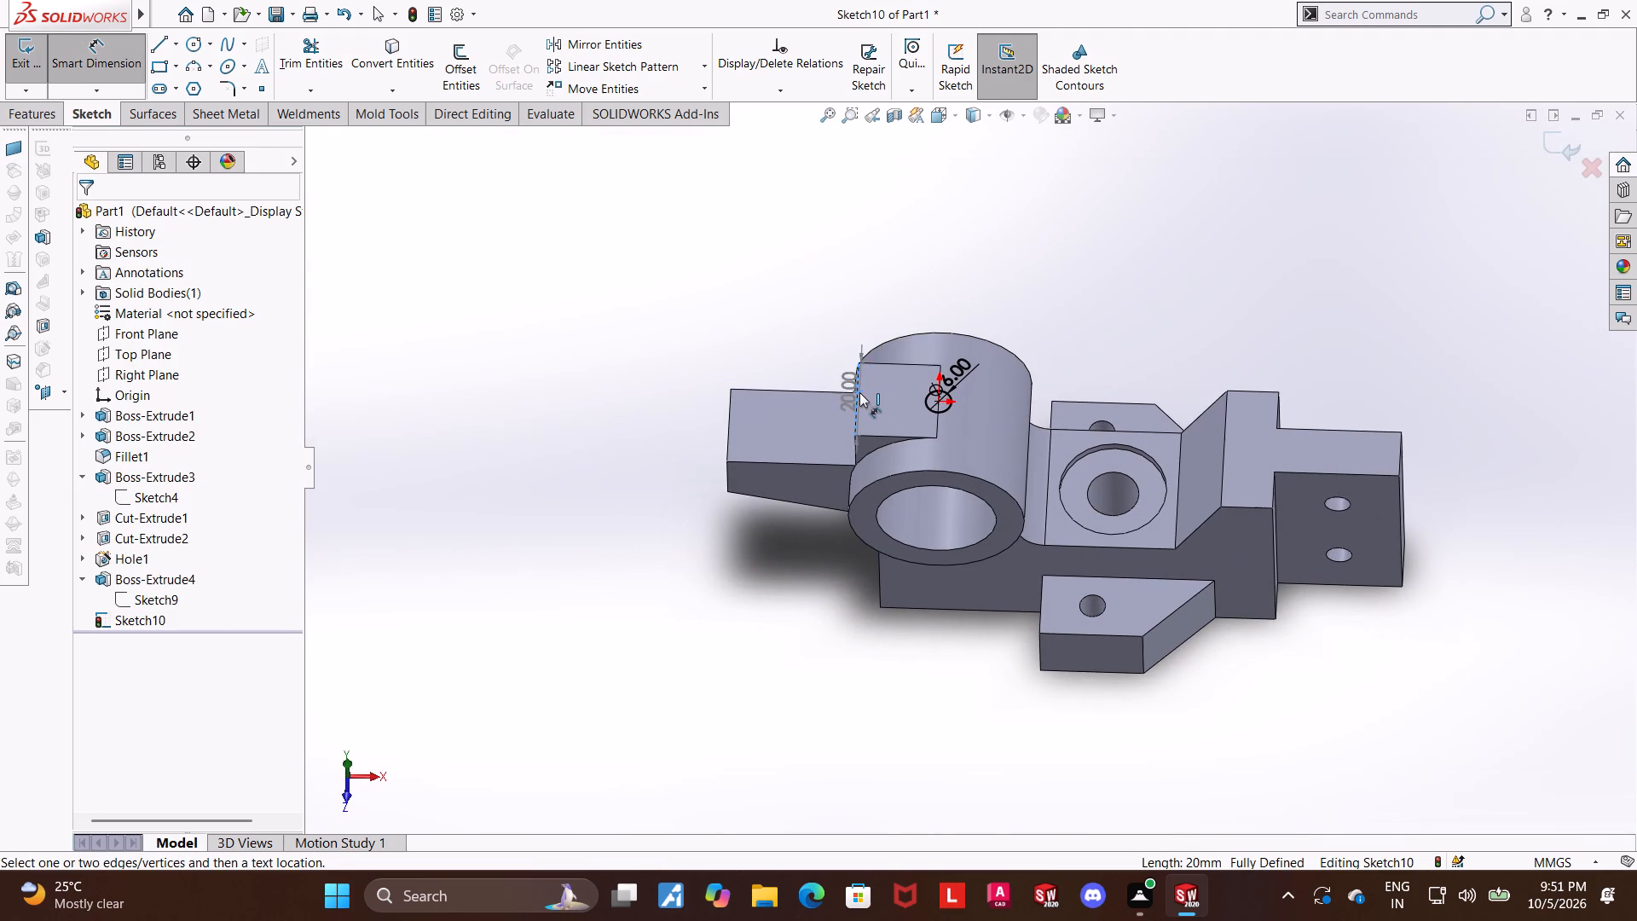
click(941, 398)
scroll(917, 467, down, 2)
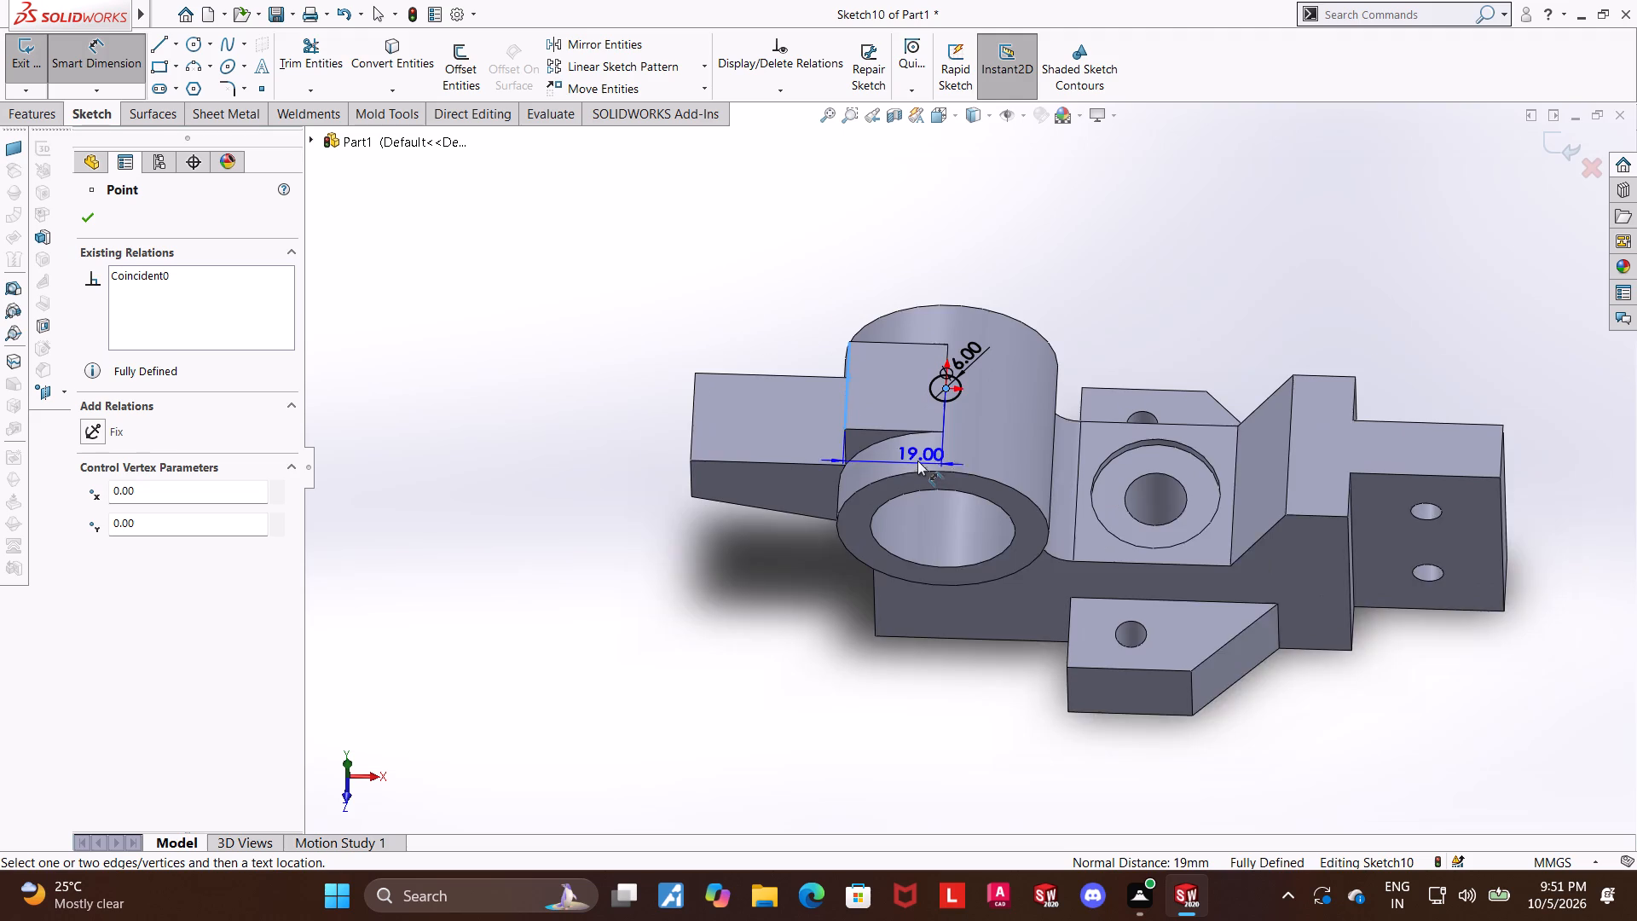
middle_drag(919, 434, 906, 328)
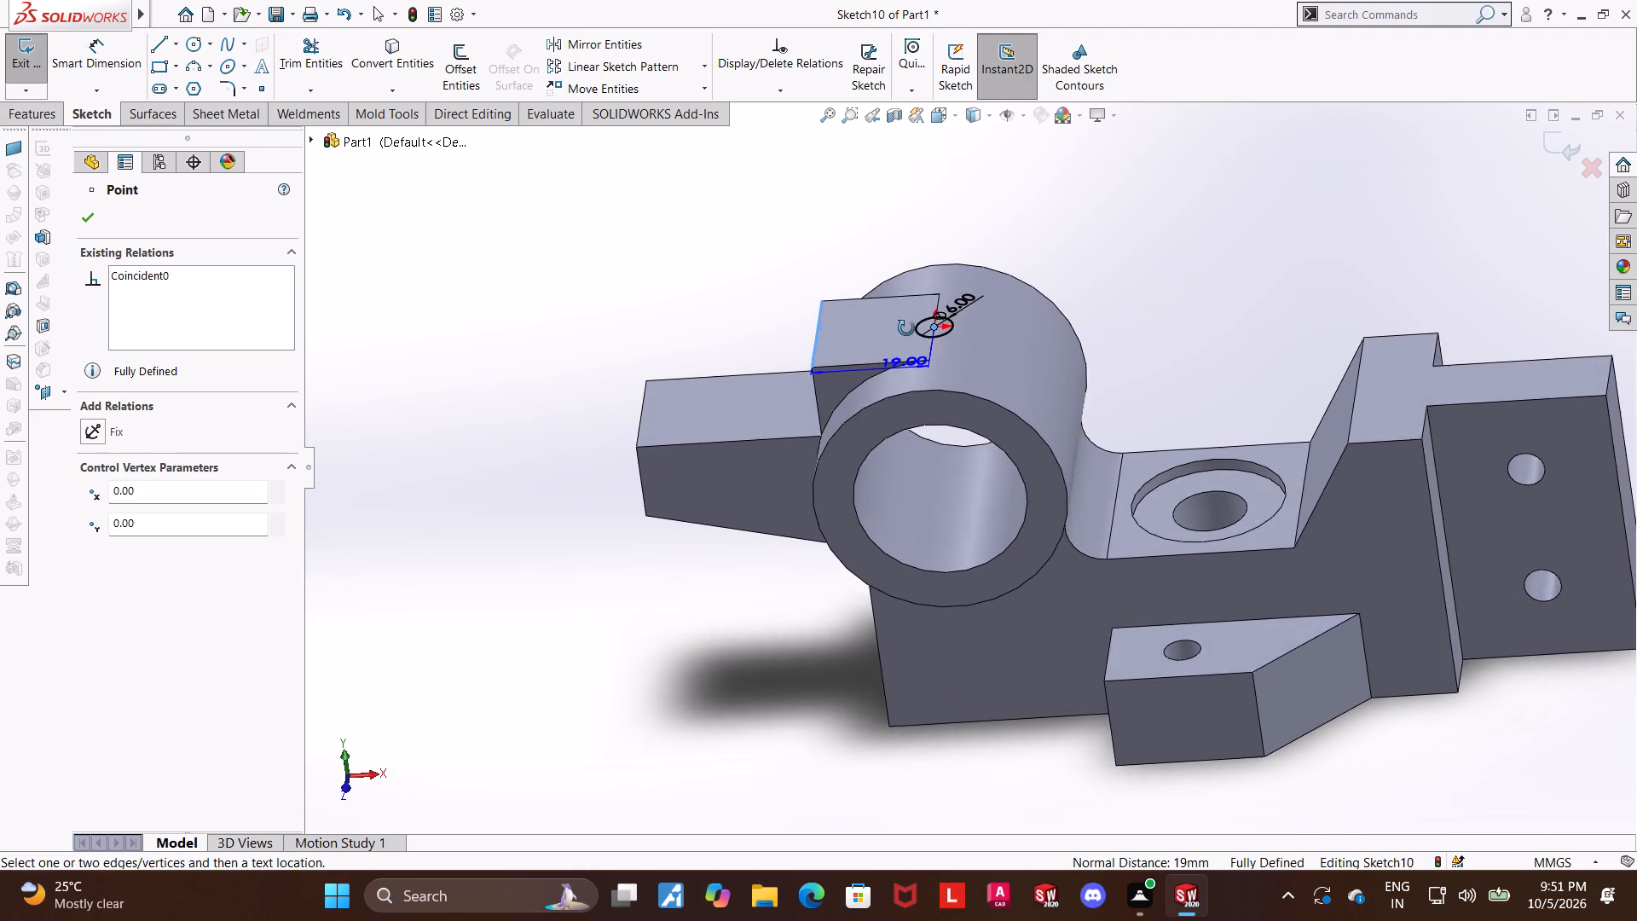
middle_drag(906, 328, 937, 360)
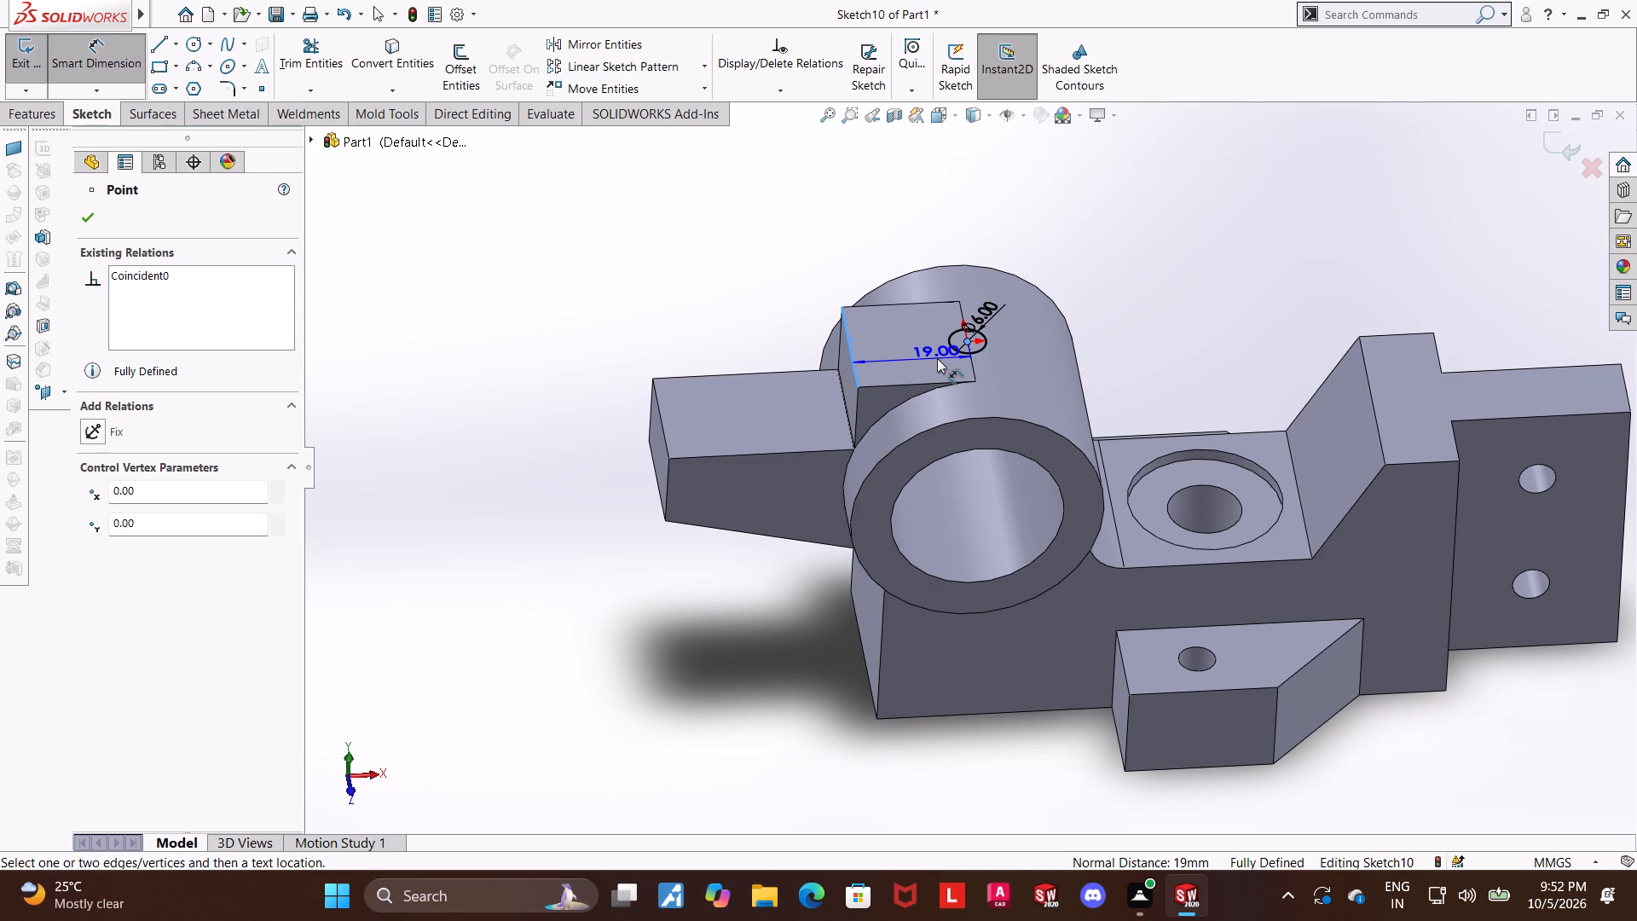
key(Escape)
key(Escape)
Exit the sketch and cut-extrude the 6 mm circle through the ring wall with the Up To Next end condition.
click(1546, 142)
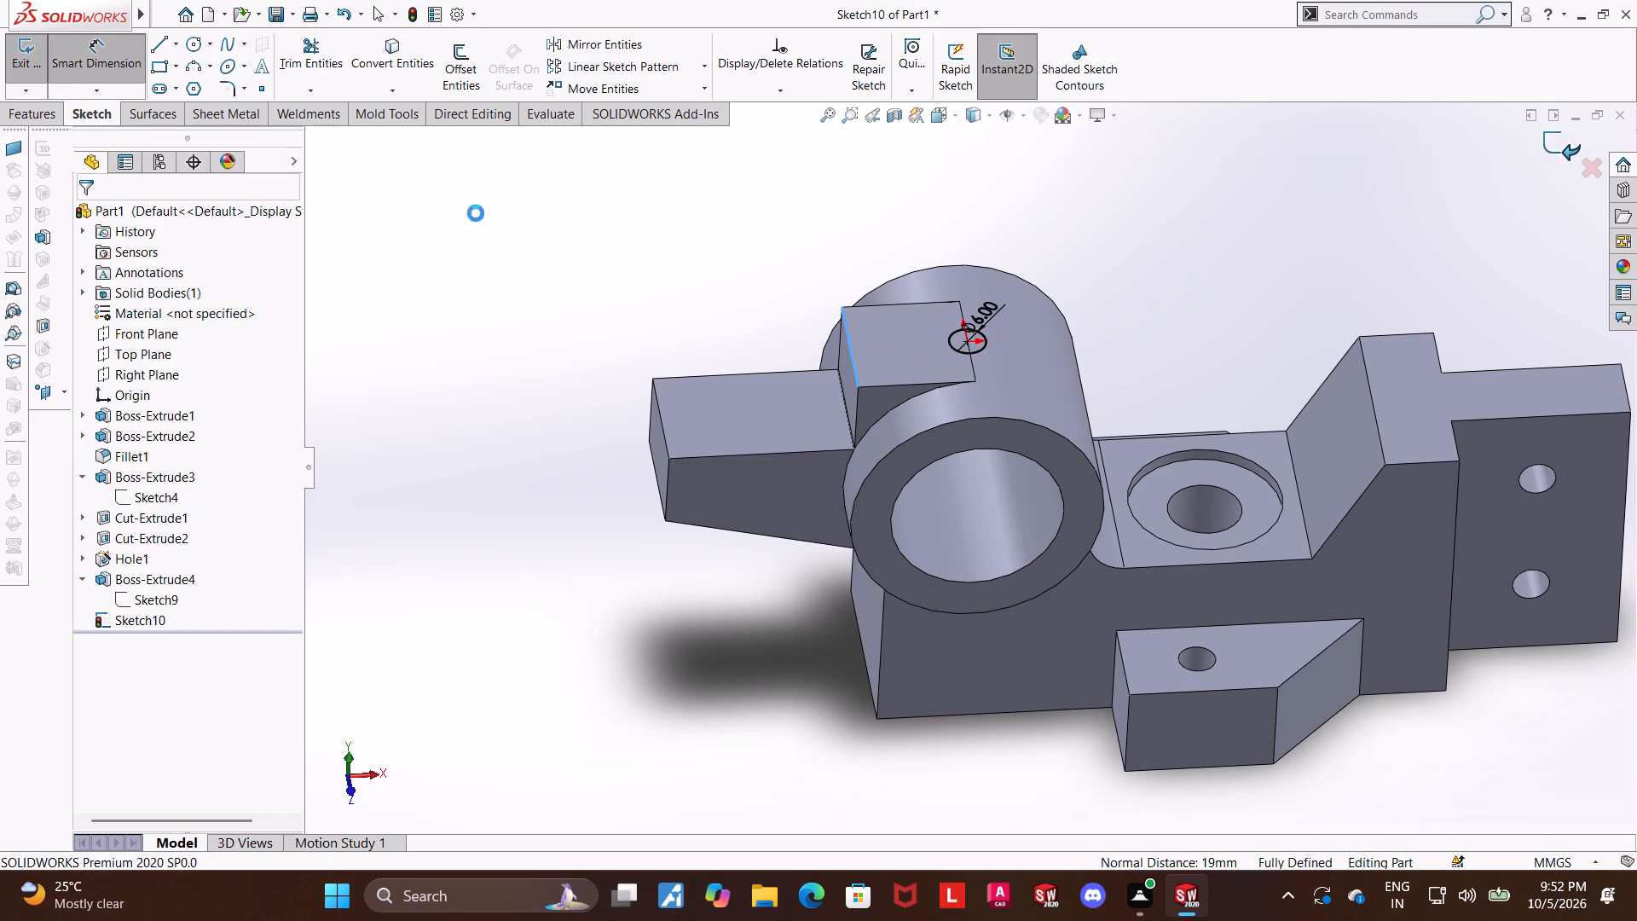
click(303, 58)
middle_drag(558, 594, 562, 441)
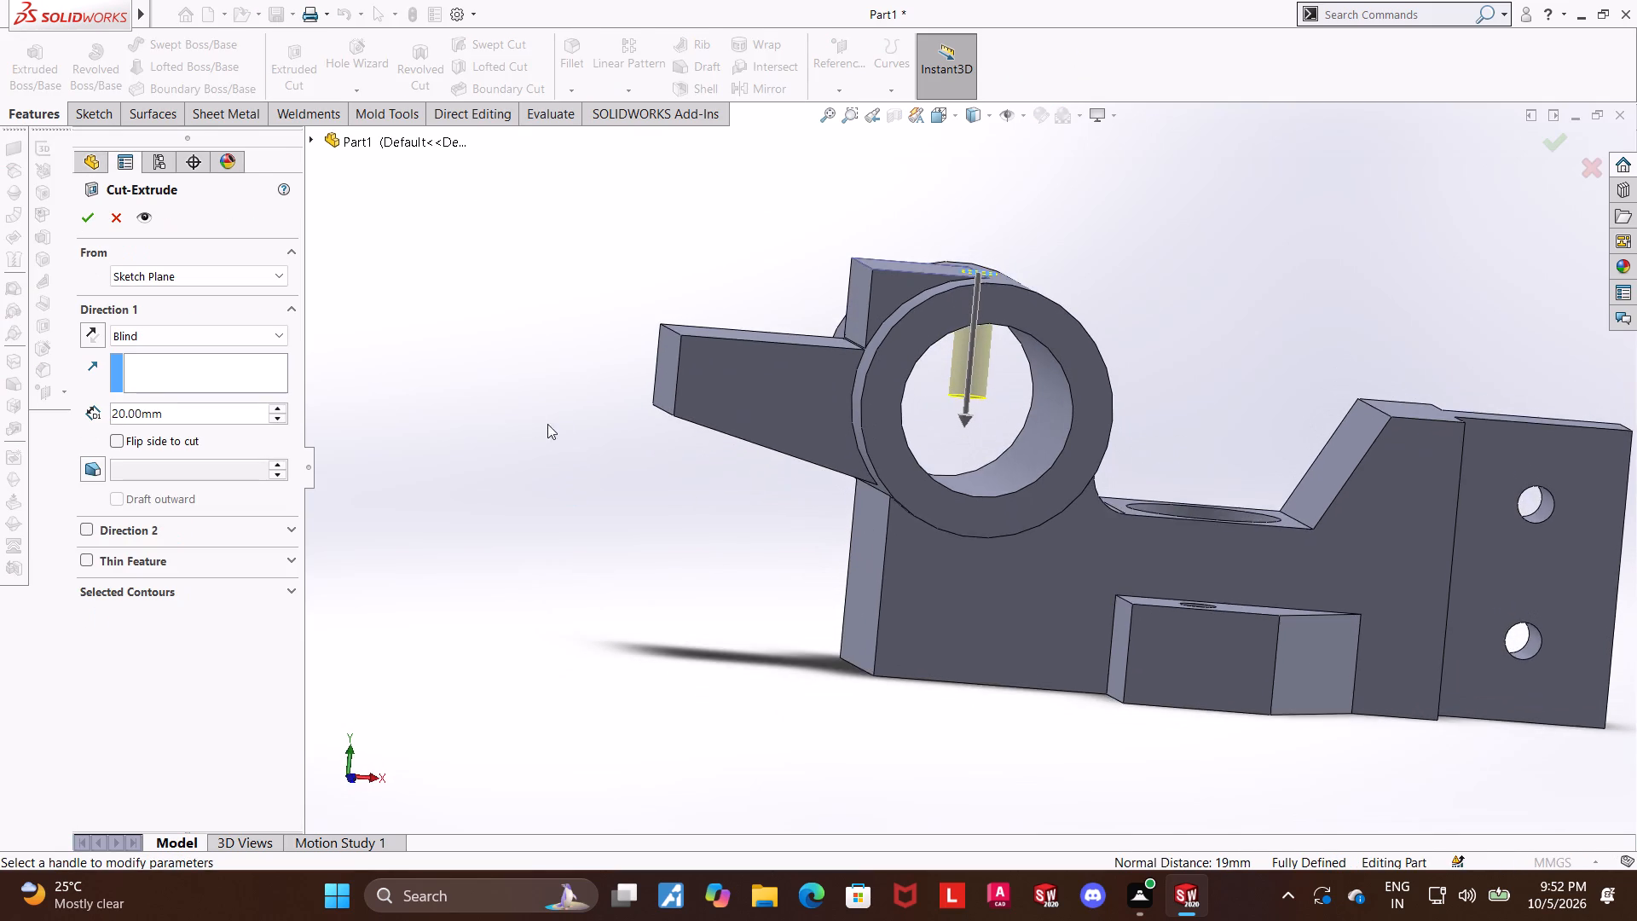
click(112, 271)
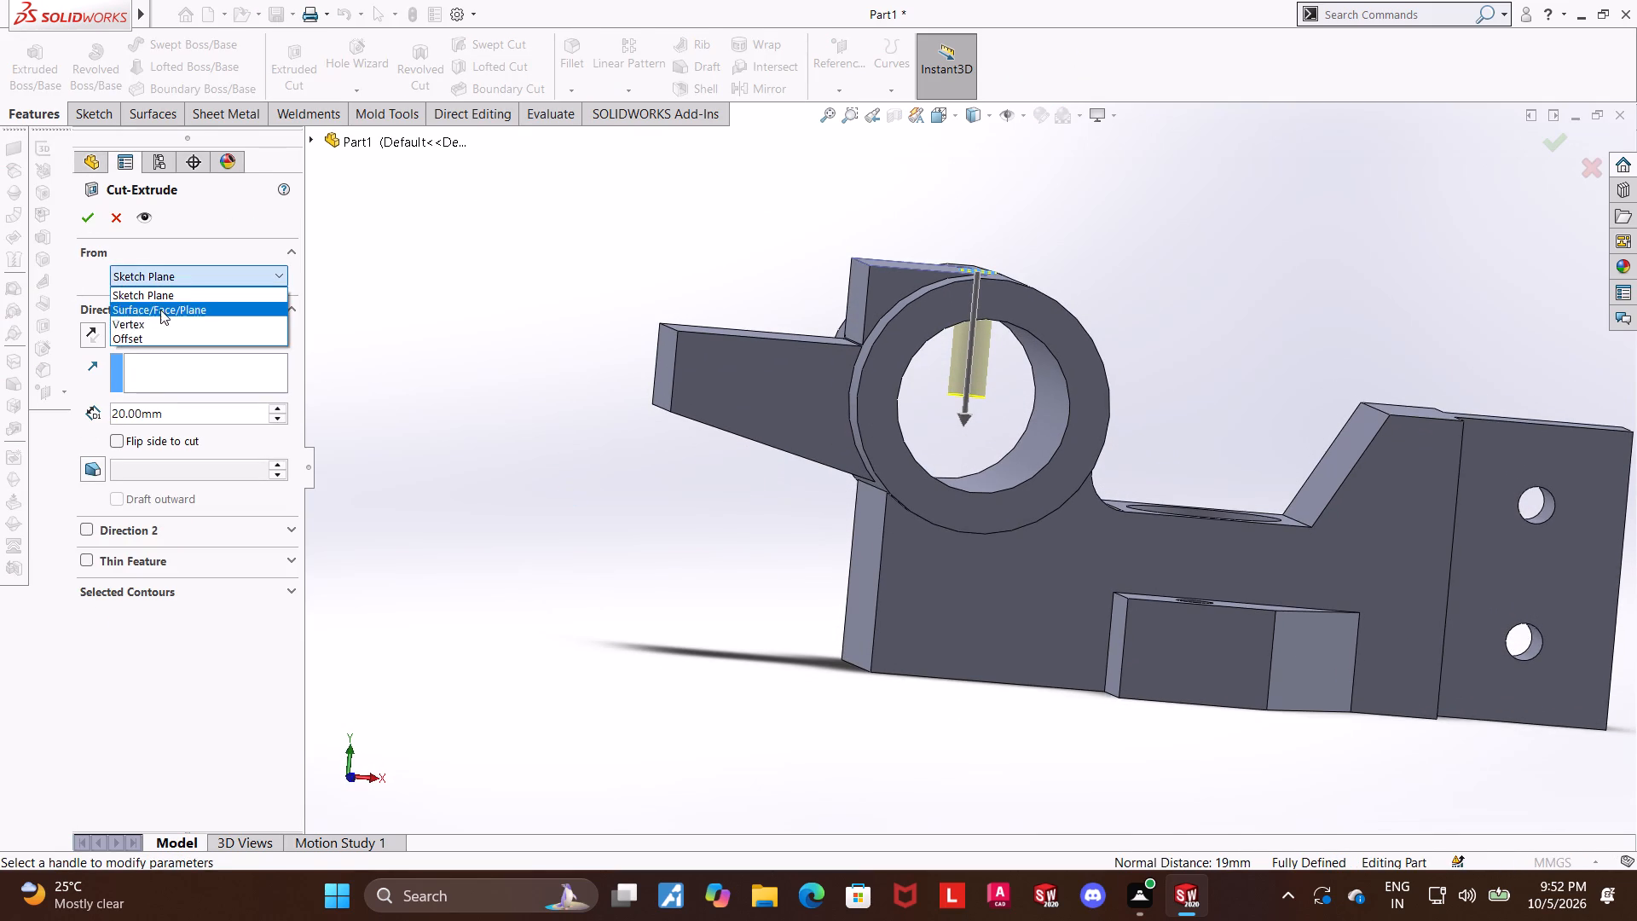
click(584, 363)
click(174, 340)
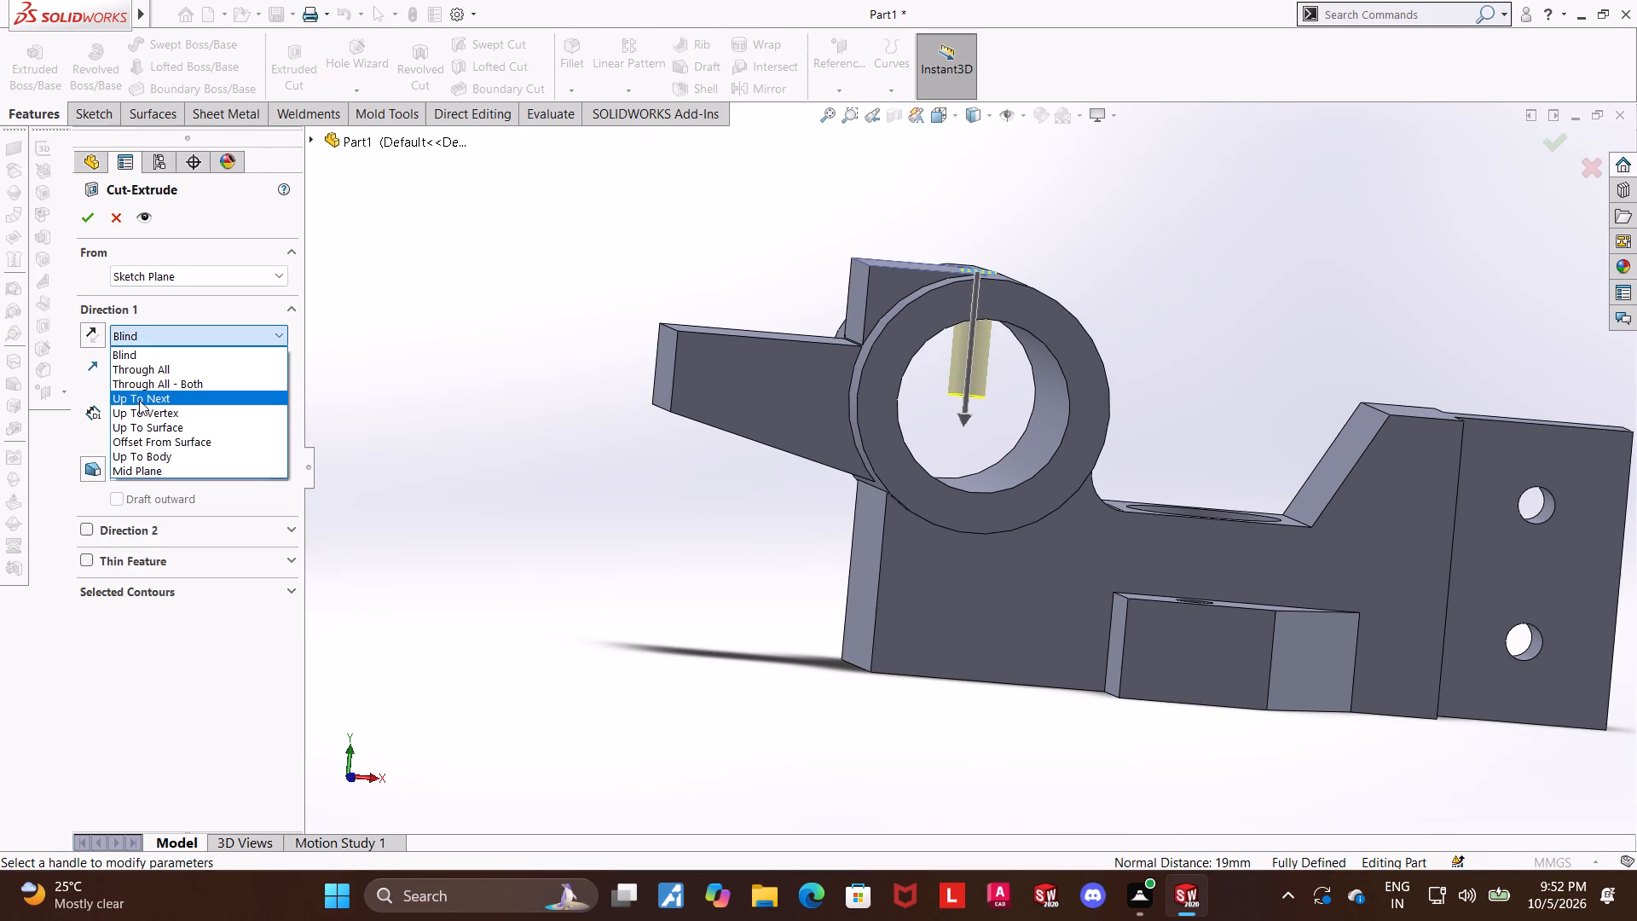
click(141, 394)
click(95, 210)
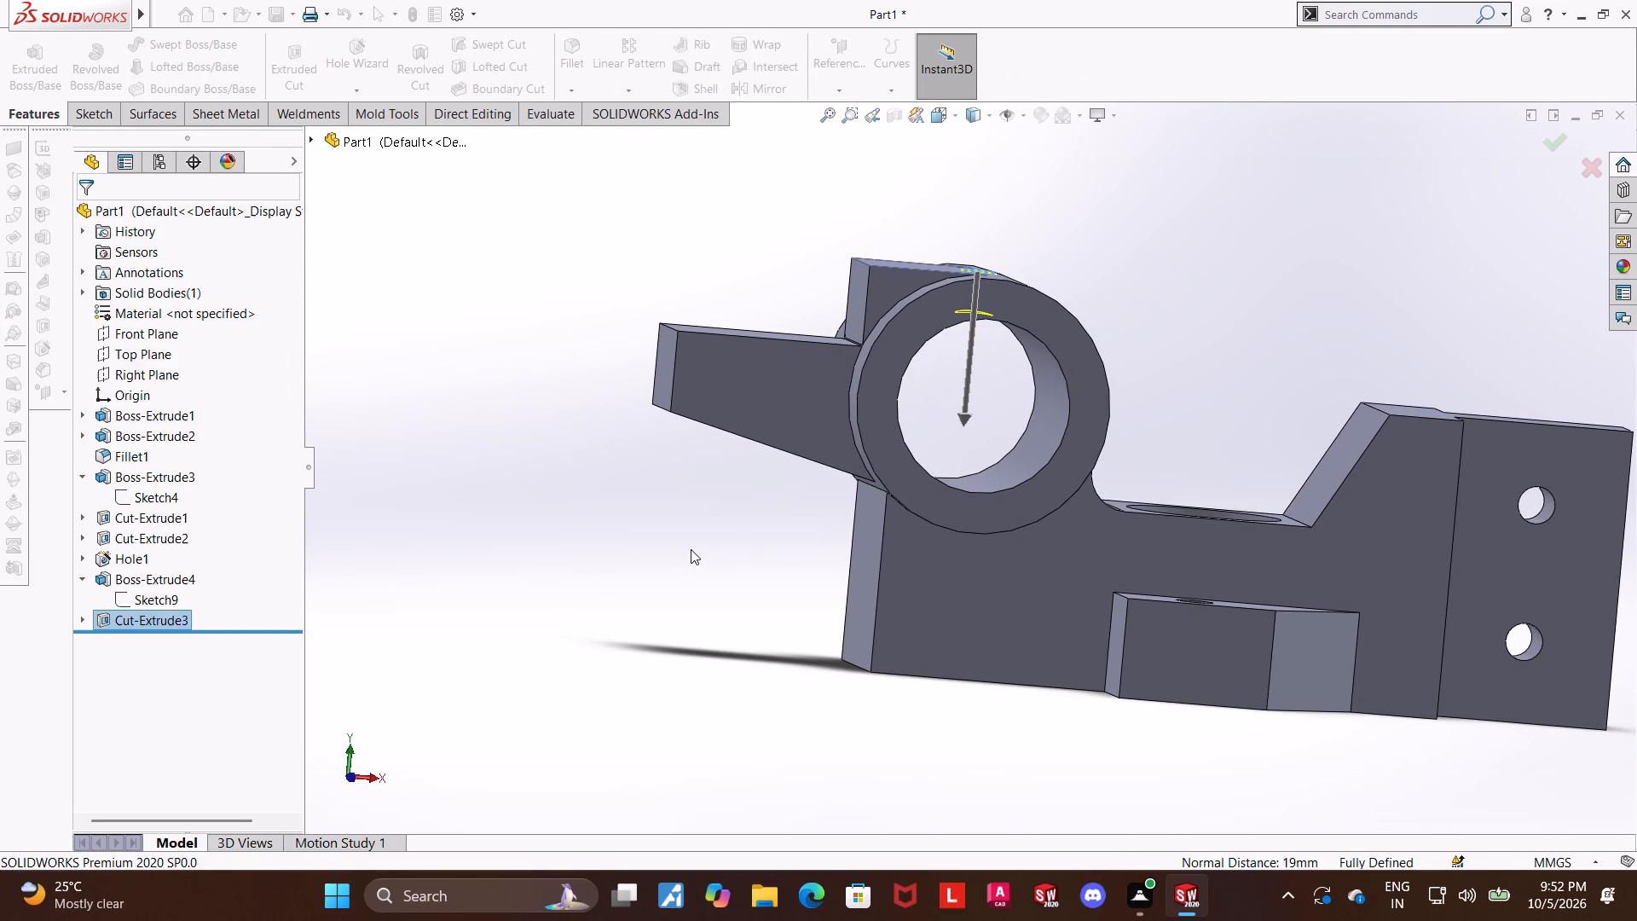
click(691, 549)
Examine the new hole from above and from inside the ring's bore.
scroll(688, 543, up, 1)
middle_drag(688, 543, 633, 803)
middle_drag(963, 500, 995, 567)
scroll(981, 518, down, 5)
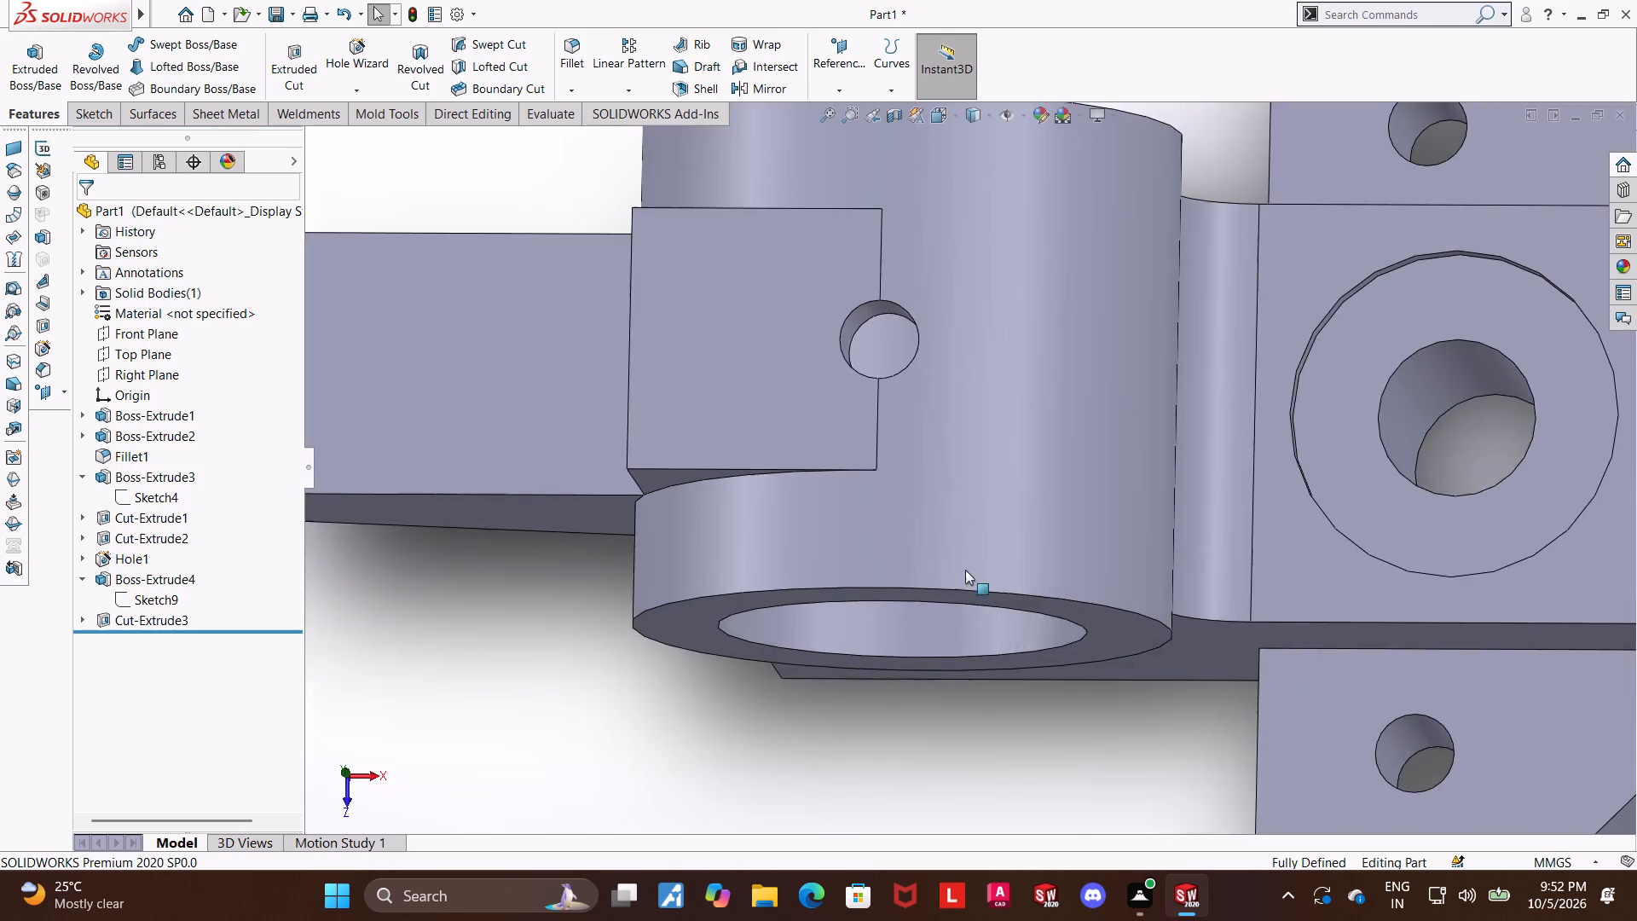
middle_drag(957, 585, 961, 223)
scroll(809, 795, up, 1)
scroll(807, 799, down, 4)
middle_drag(974, 552, 979, 423)
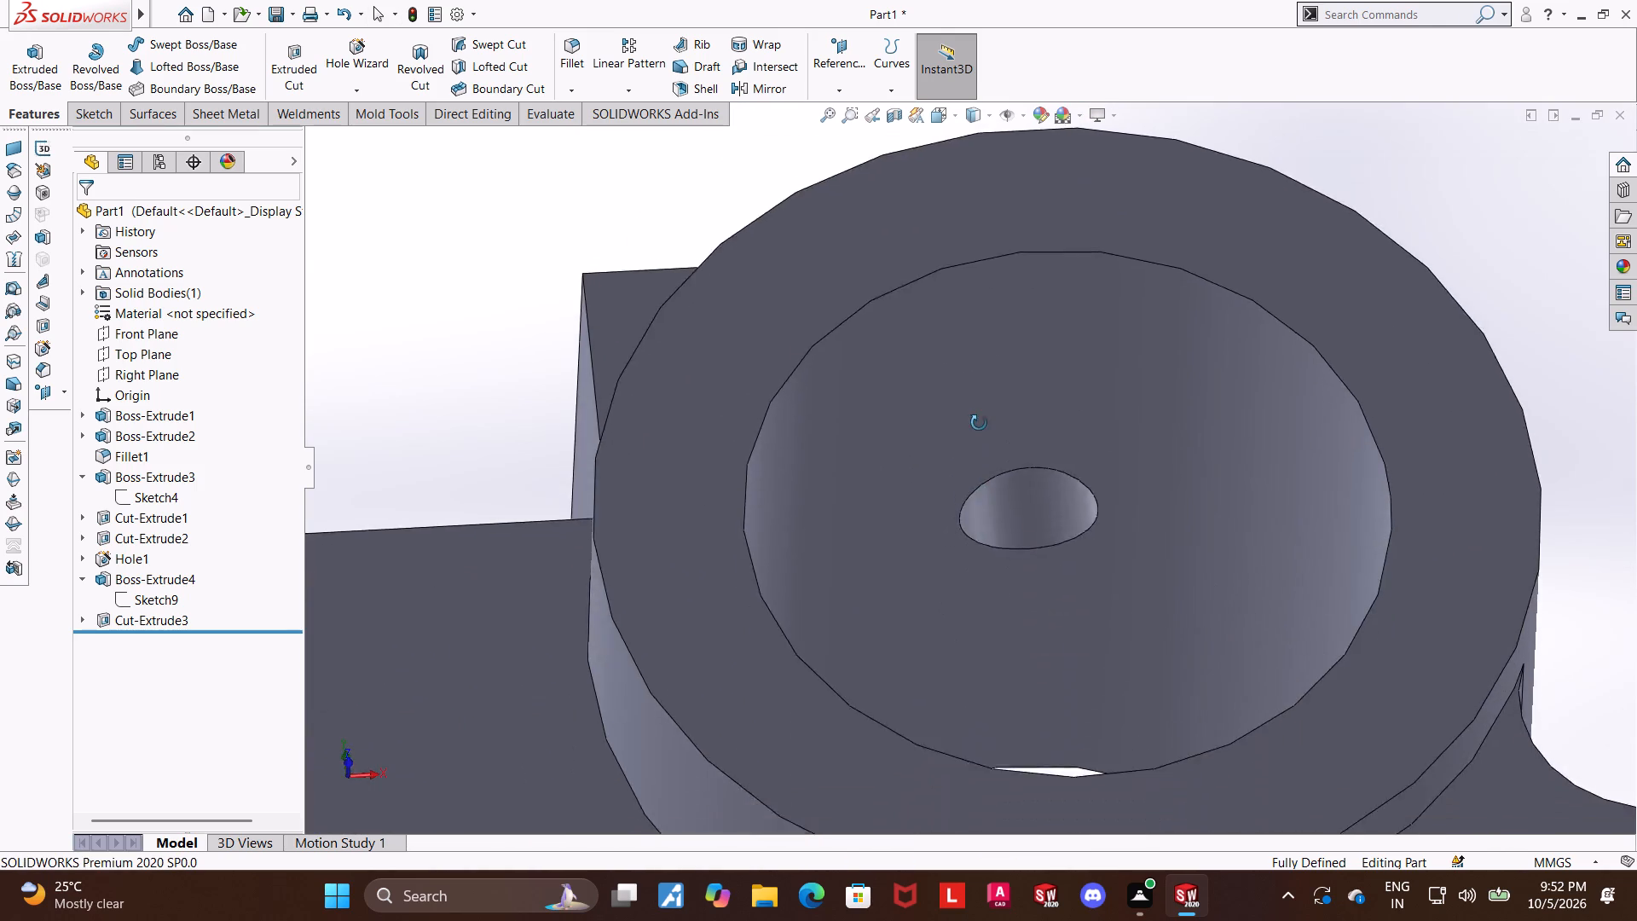
middle_drag(979, 423, 985, 669)
scroll(973, 716, up, 5)
scroll(1091, 594, up, 4)
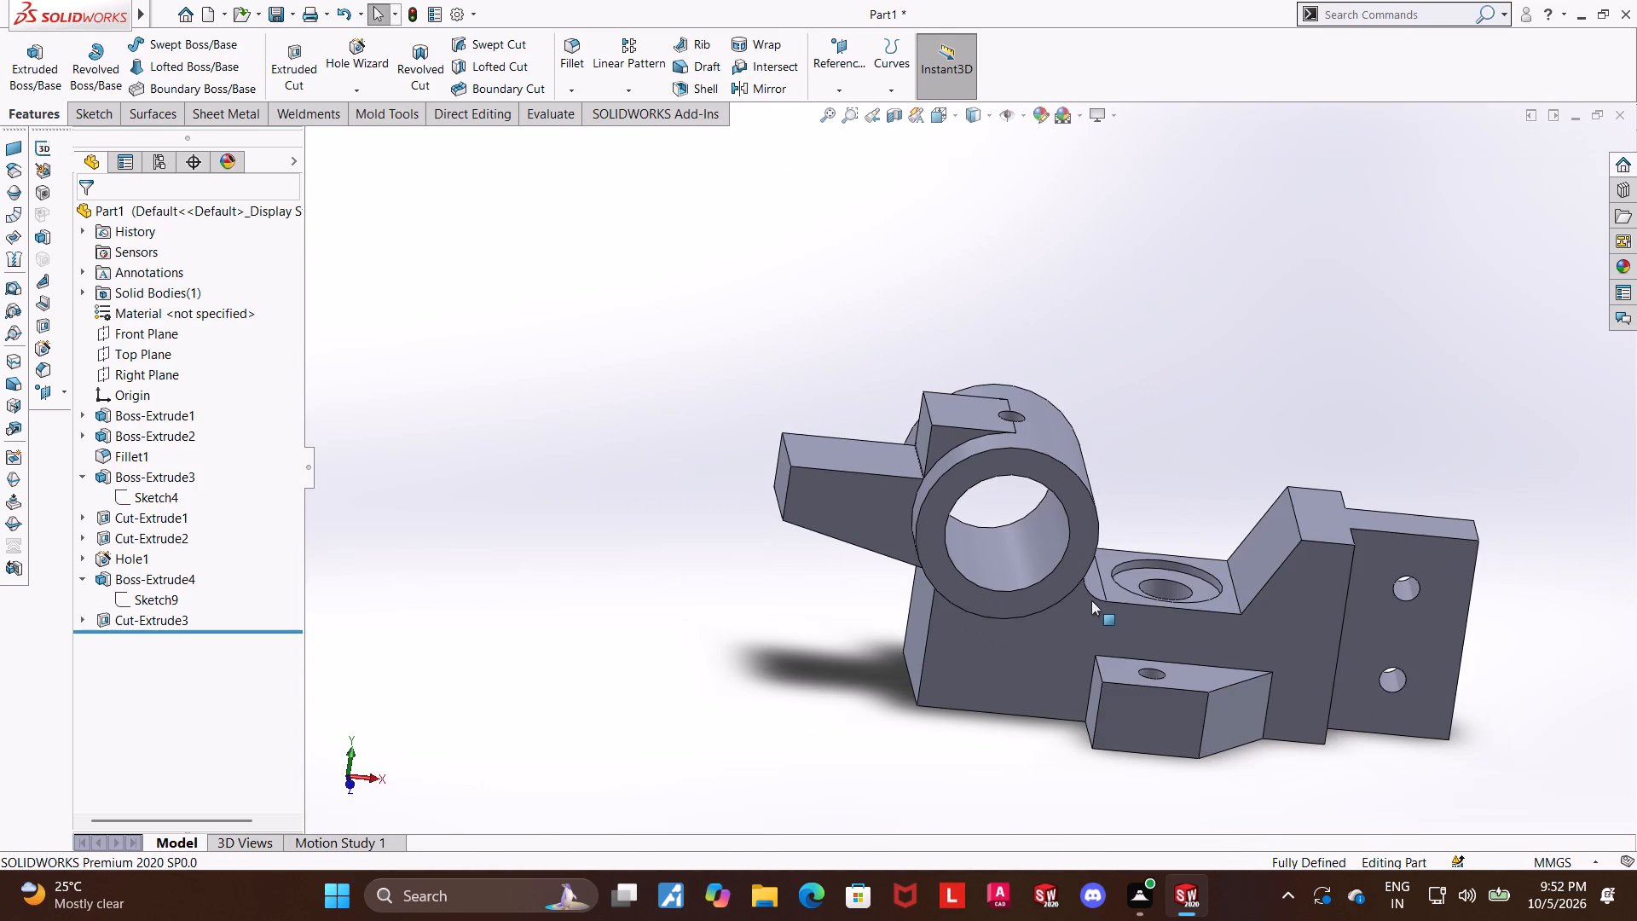
Review the whole part in the isometric view and from lower angles.
click(937, 118)
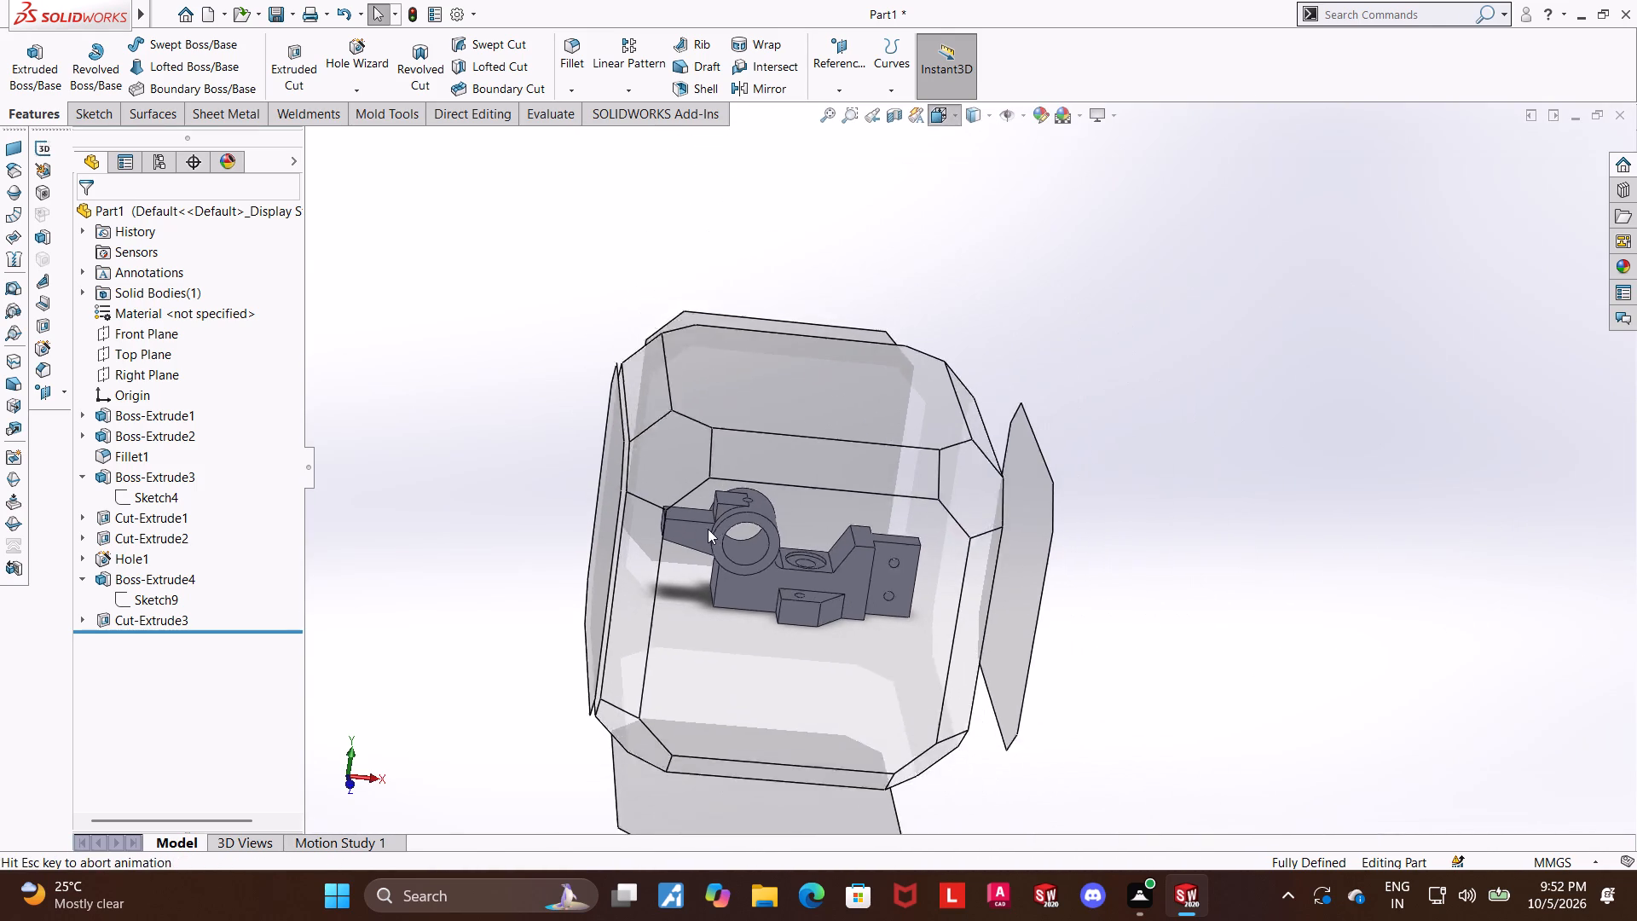
click(904, 495)
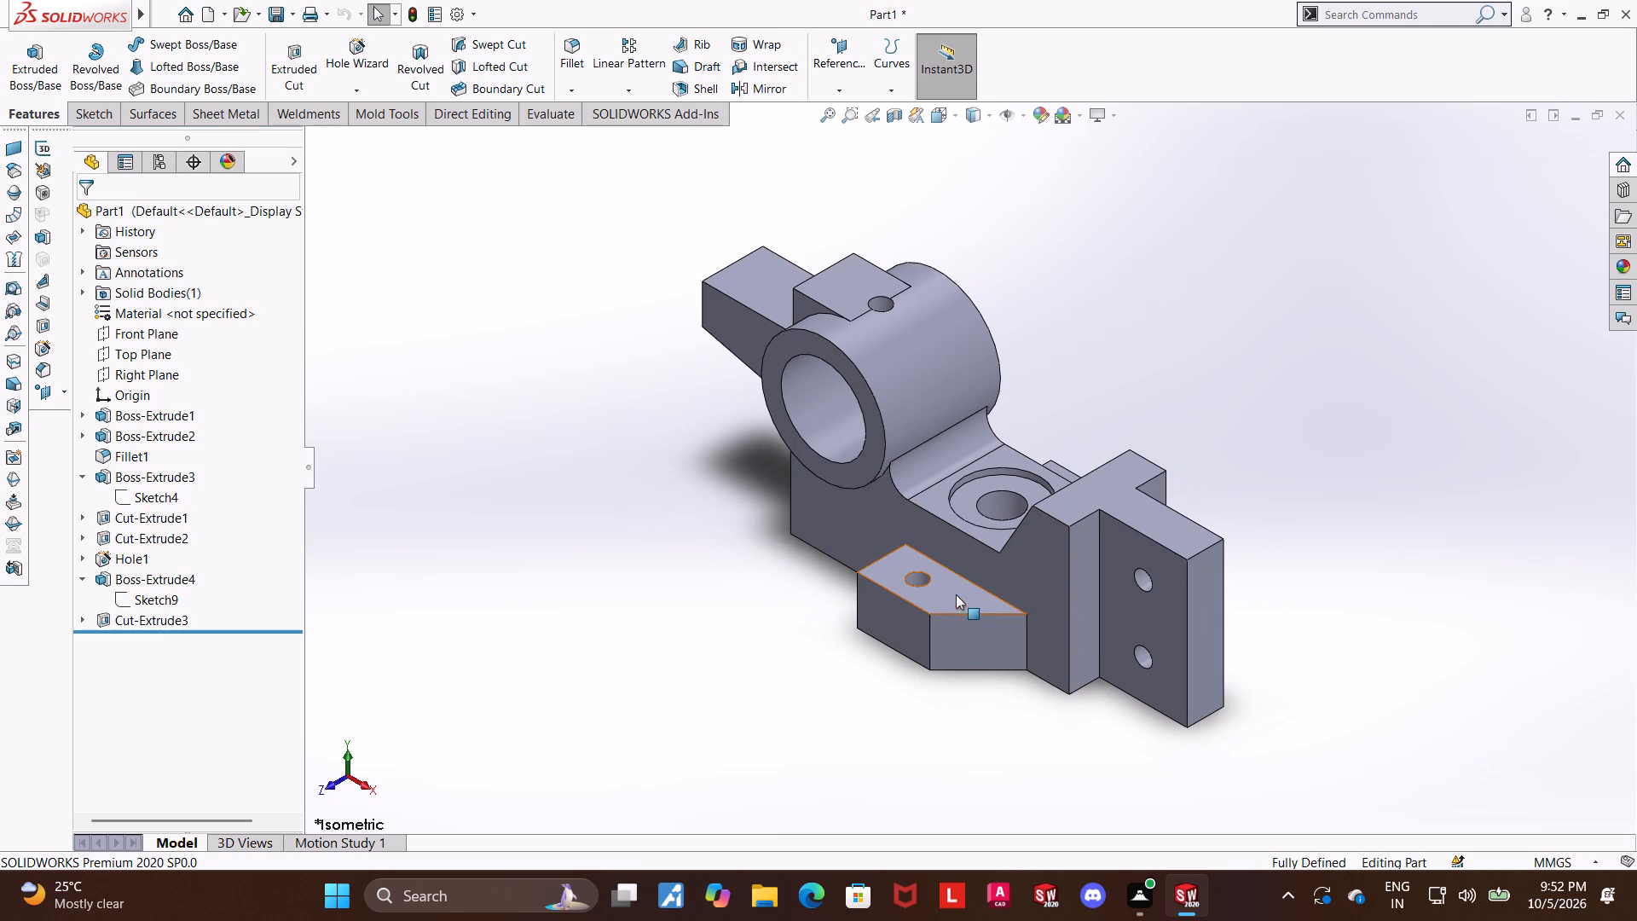
scroll(1065, 561, down, 1)
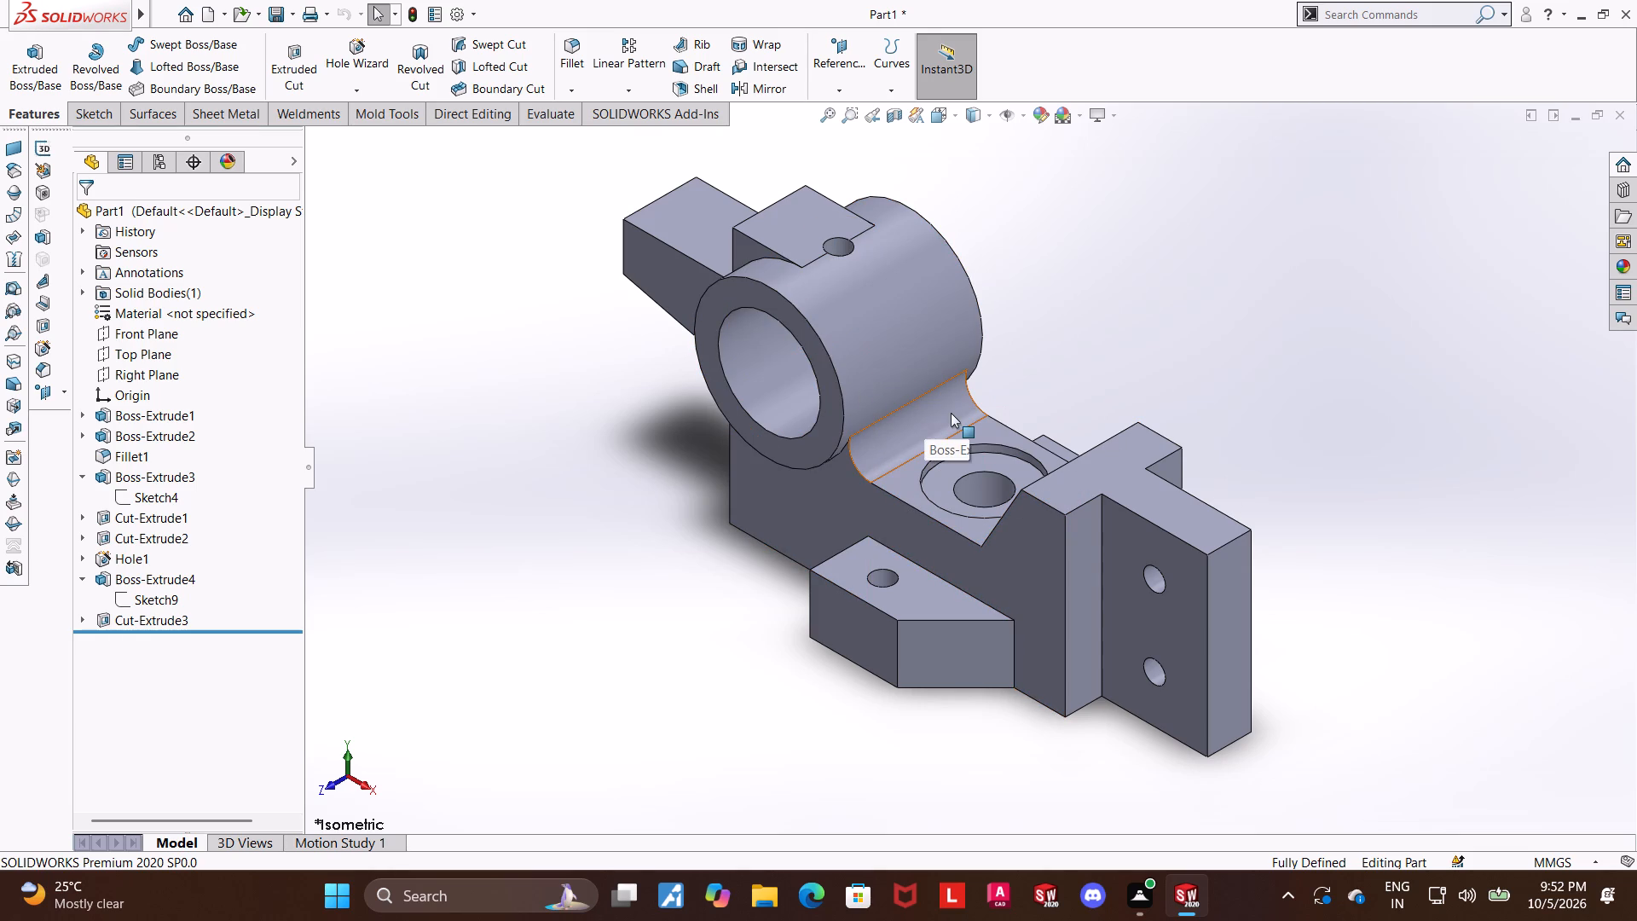
scroll(1029, 388, up, 3)
middle_drag(1126, 560, 1183, 353)
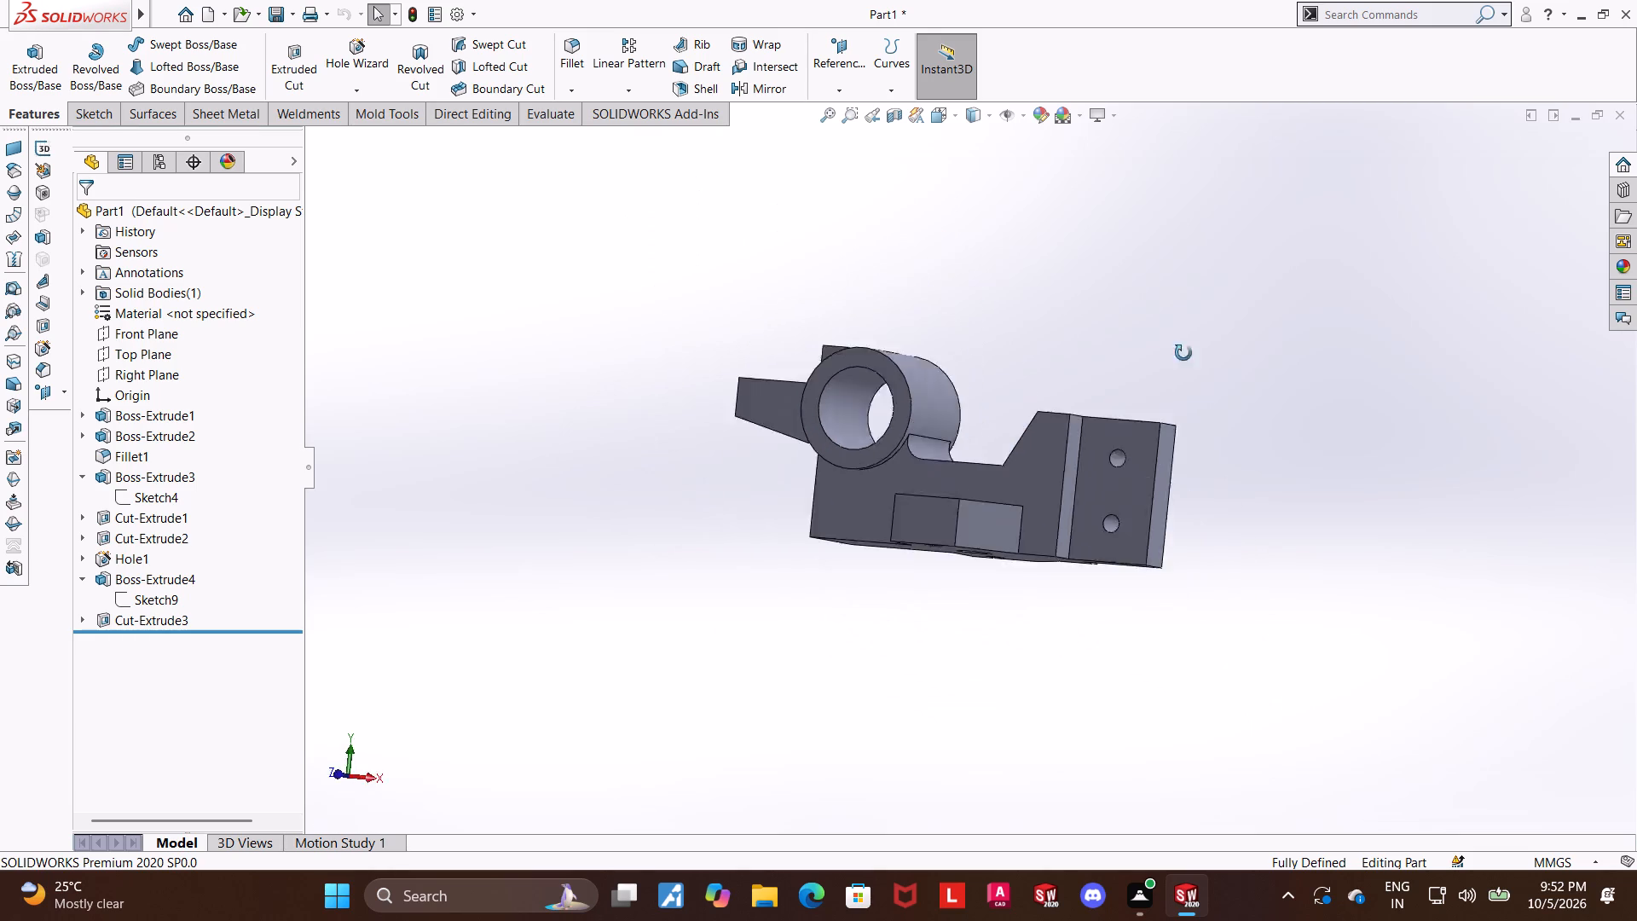
middle_drag(1183, 353, 1188, 446)
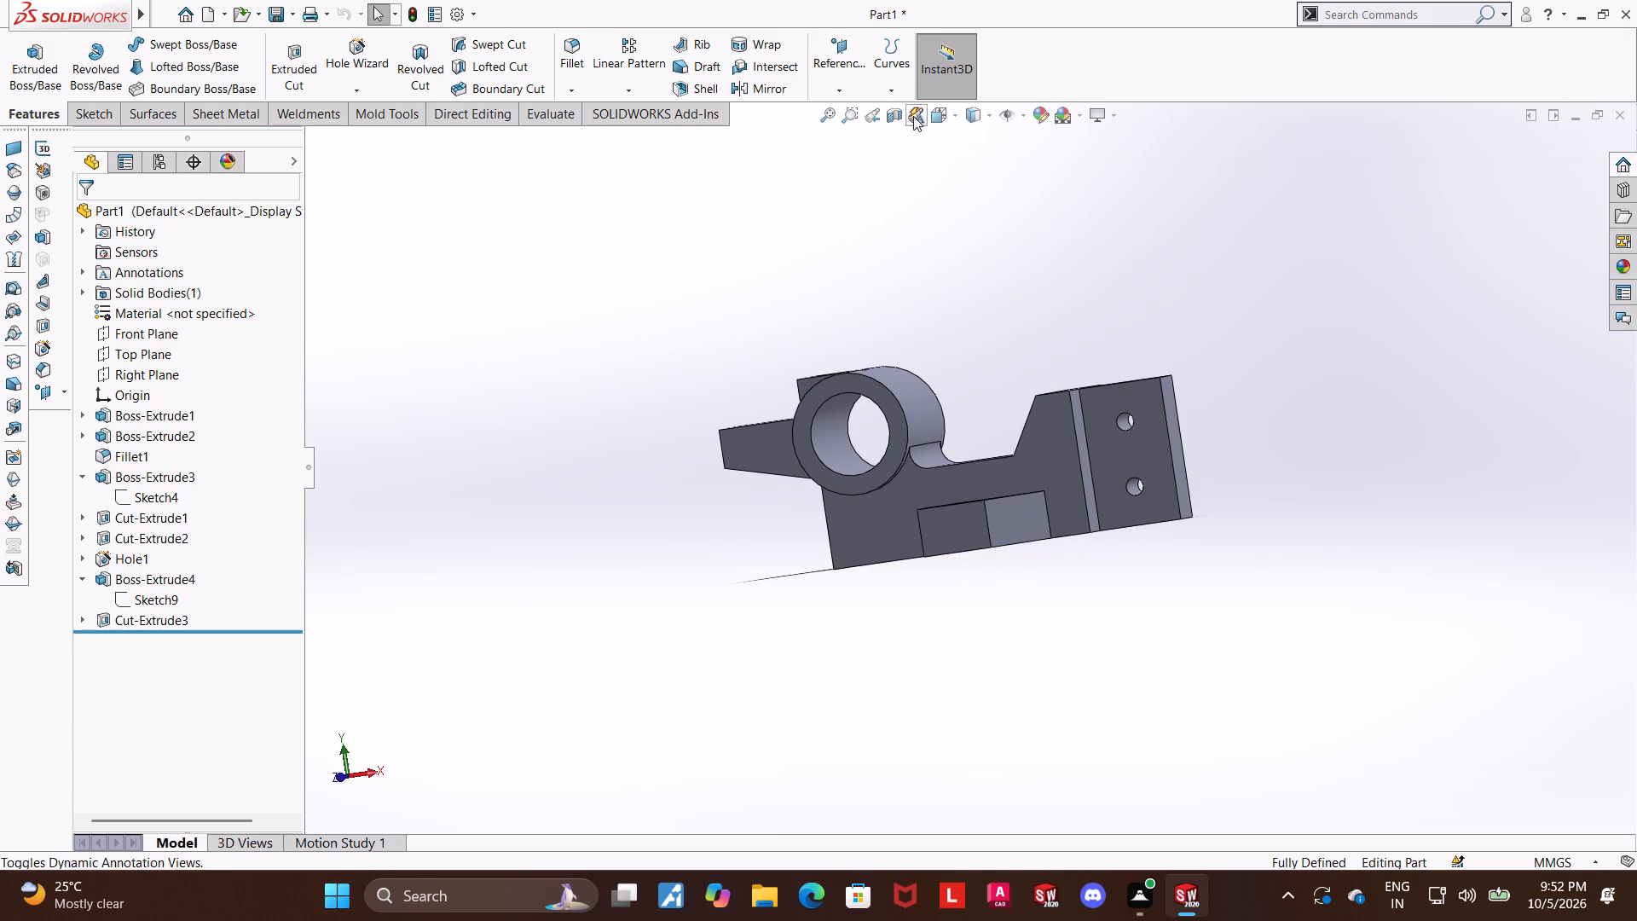
Review the arm extrusion's profile sketch dimensions in the front view.
click(940, 119)
click(733, 605)
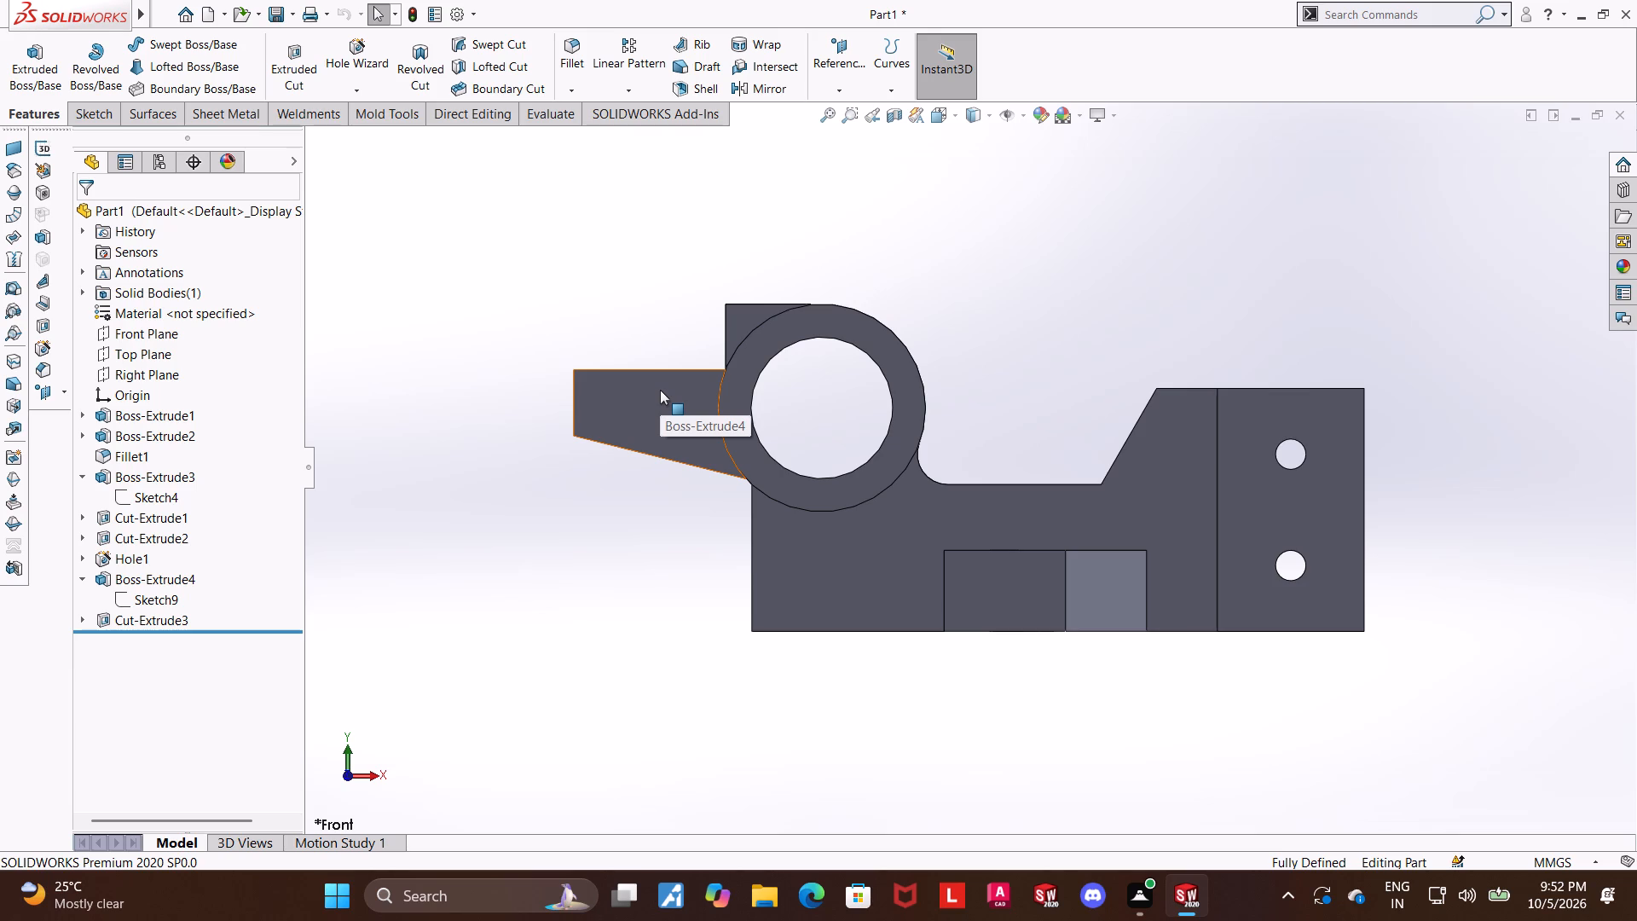
click(122, 600)
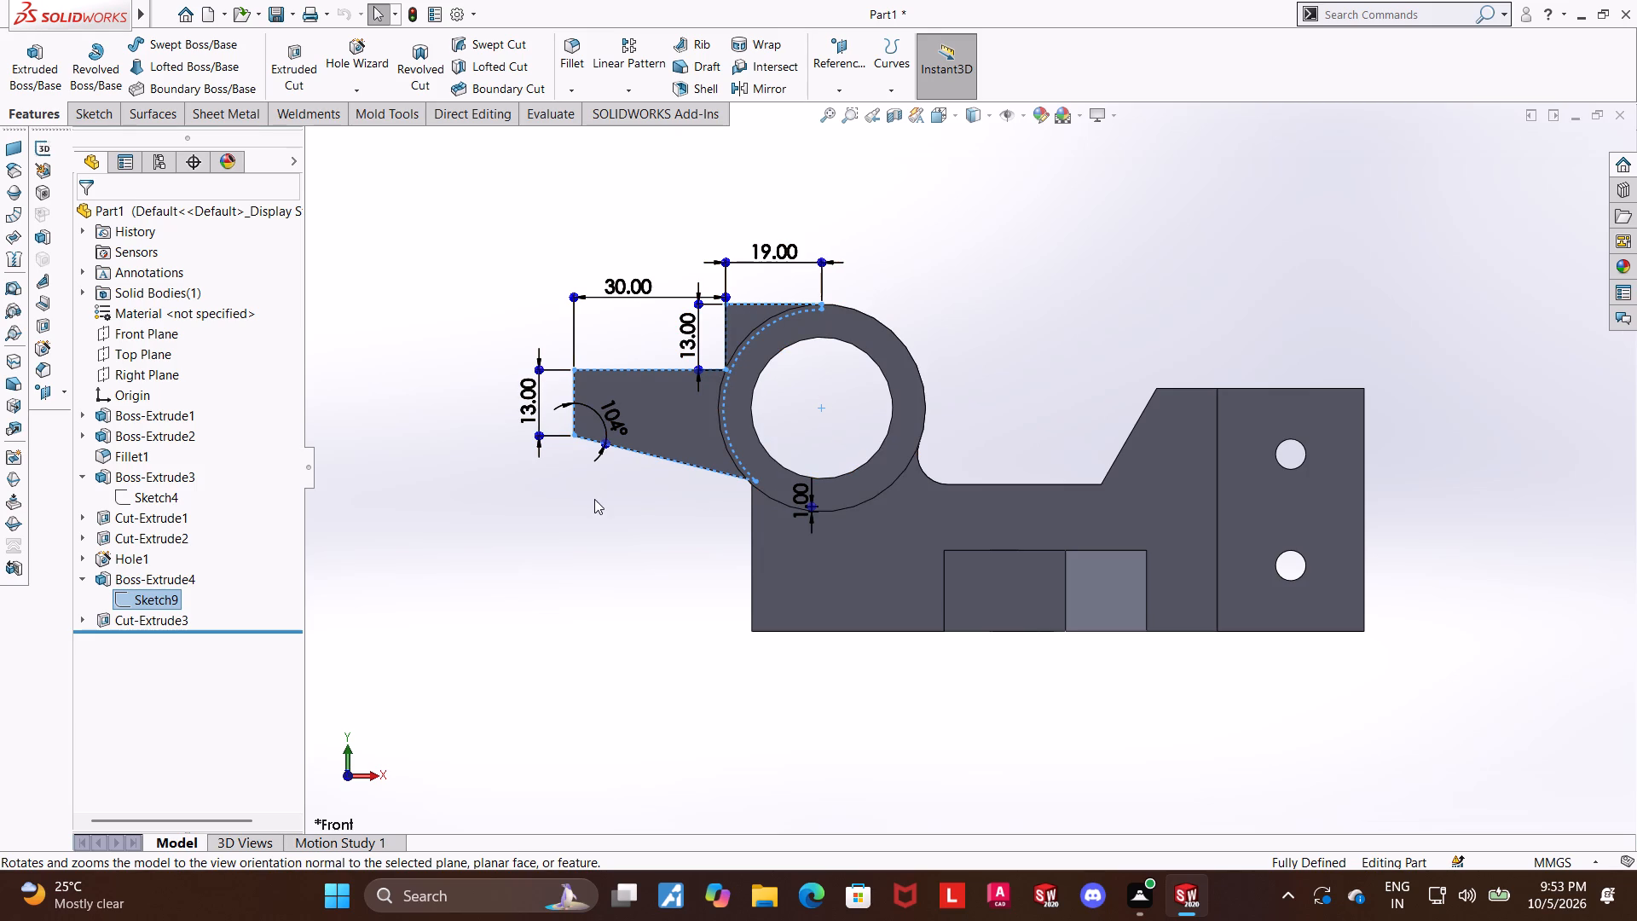
Review the sketch dimensions of the tongue's side cuts and the lug profile from an angled view.
click(586, 545)
click(79, 580)
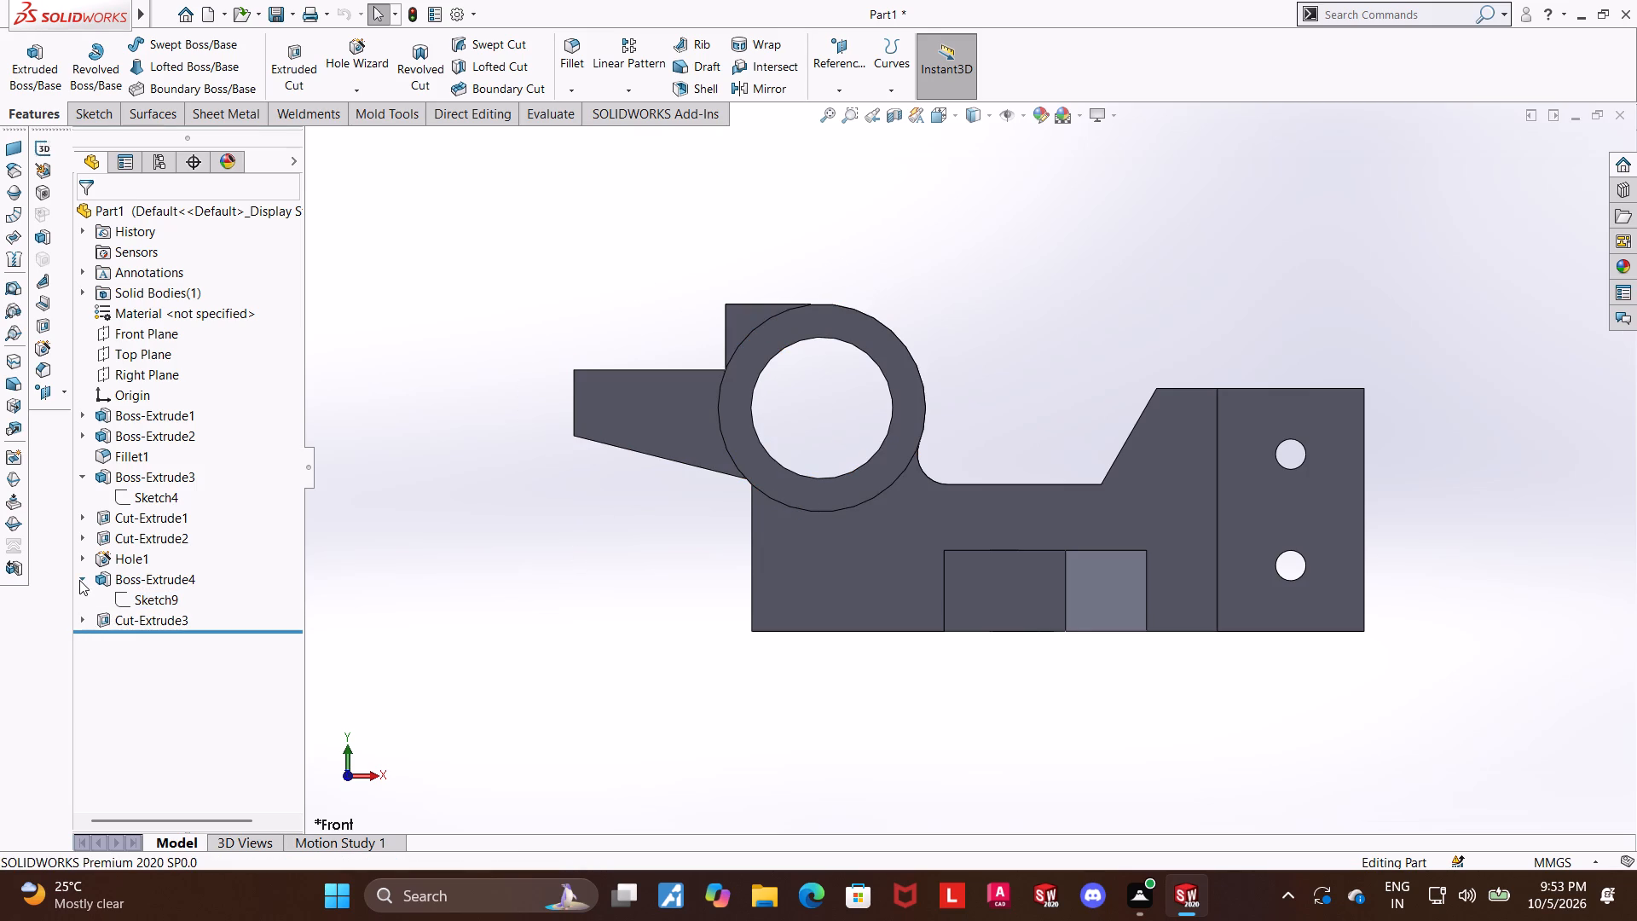
click(84, 559)
click(84, 559)
middle_drag(483, 501, 415, 719)
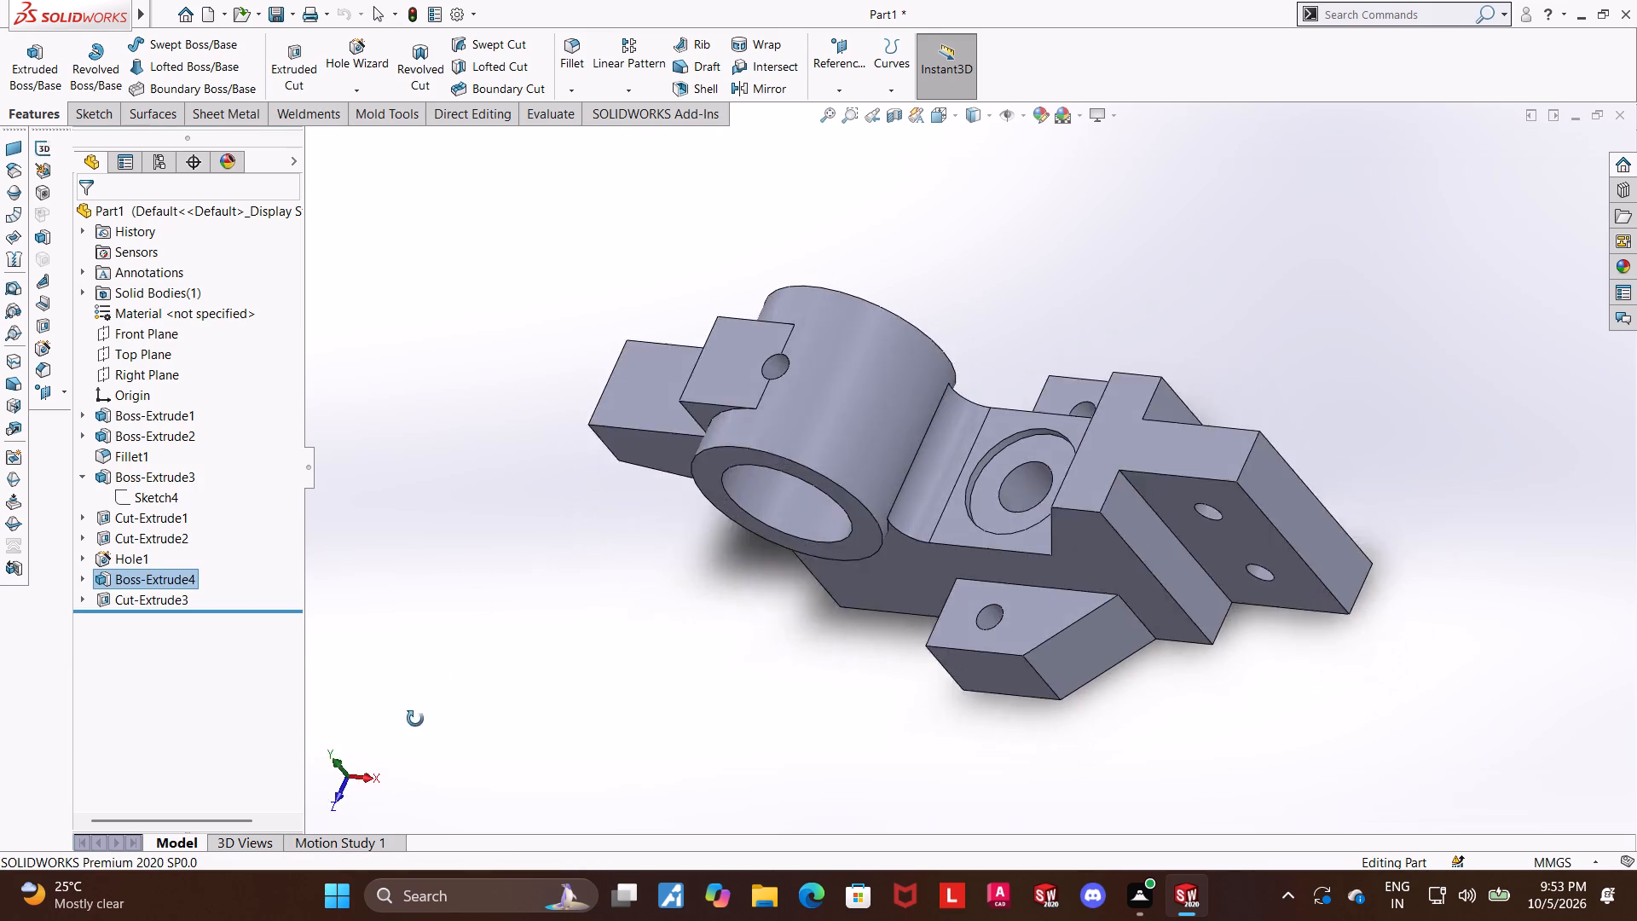
middle_drag(415, 719, 460, 697)
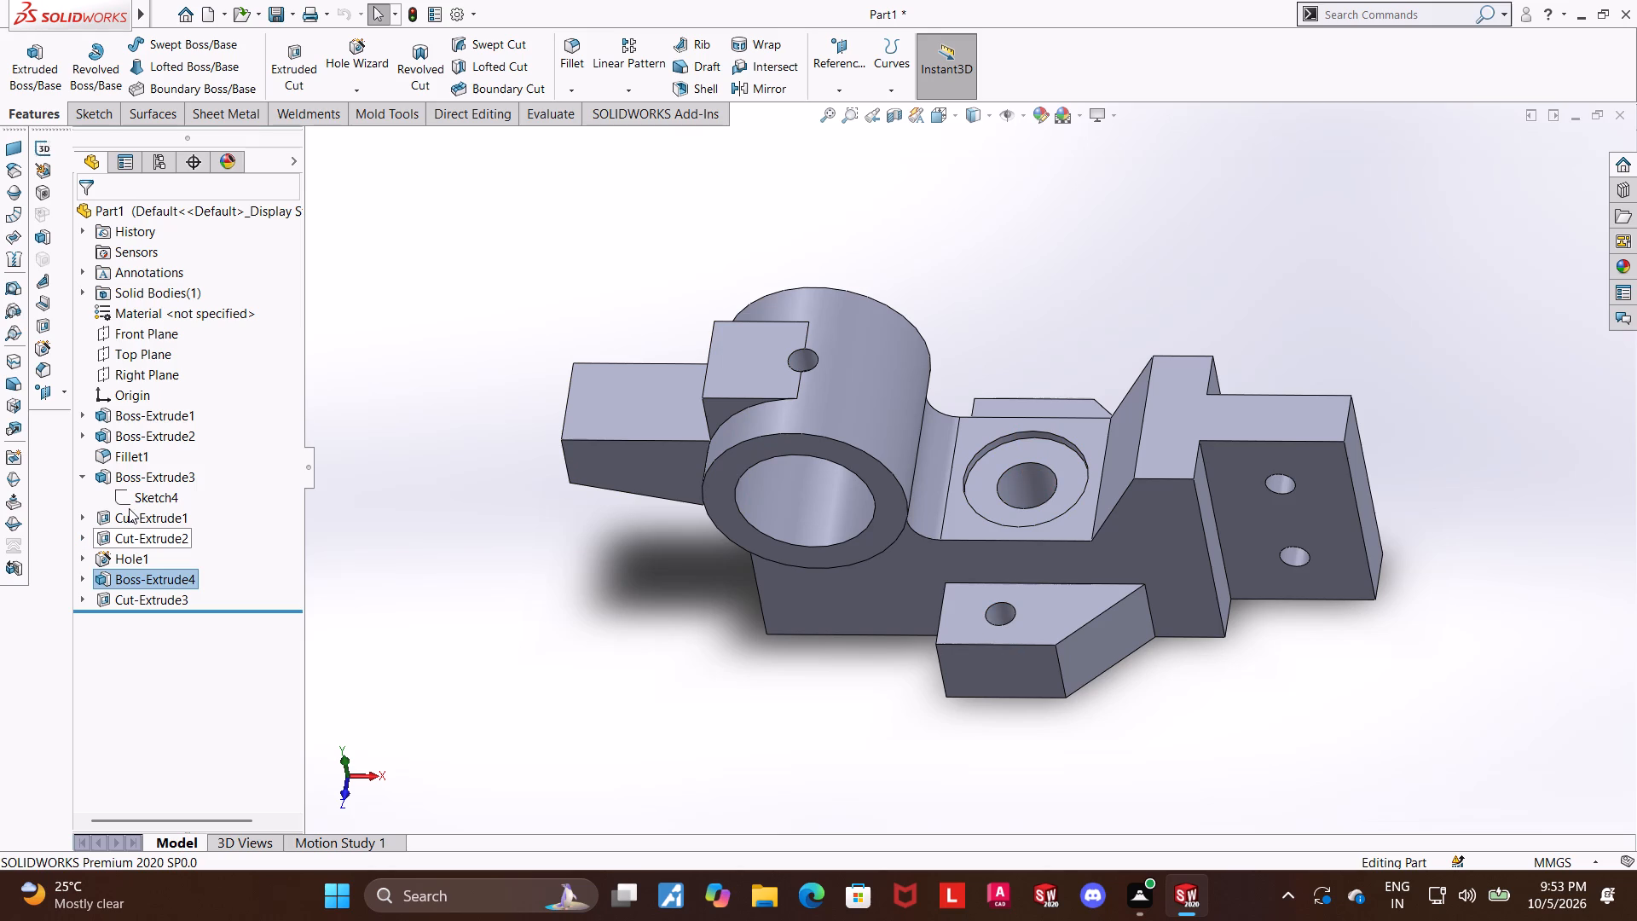
click(78, 519)
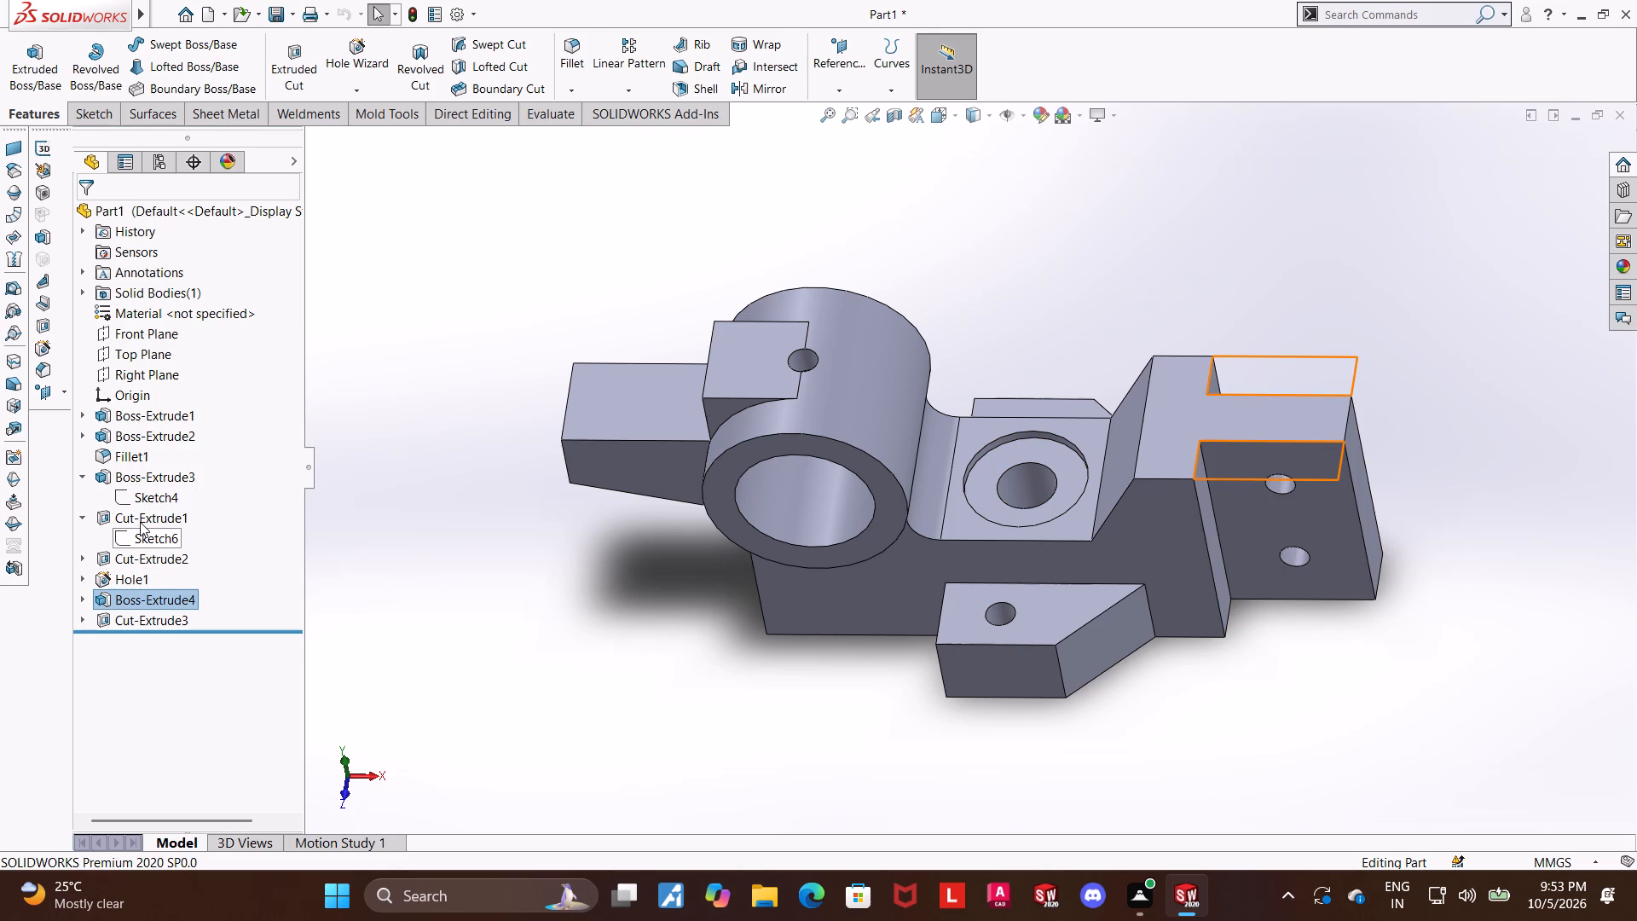
click(143, 535)
middle_drag(588, 539, 601, 613)
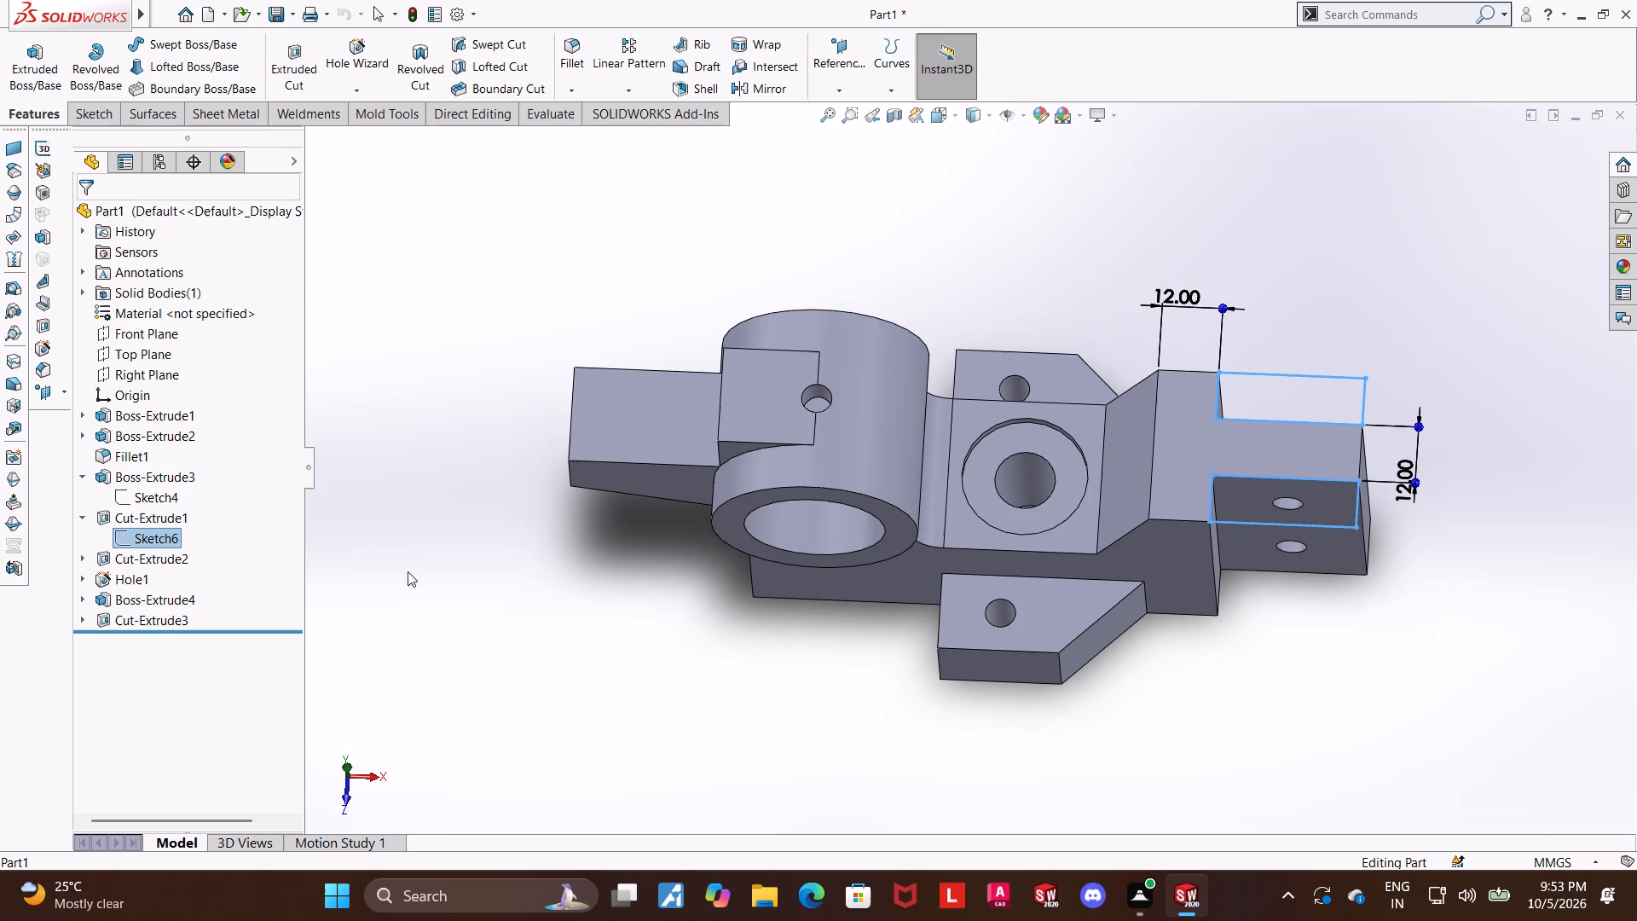
click(78, 516)
click(150, 491)
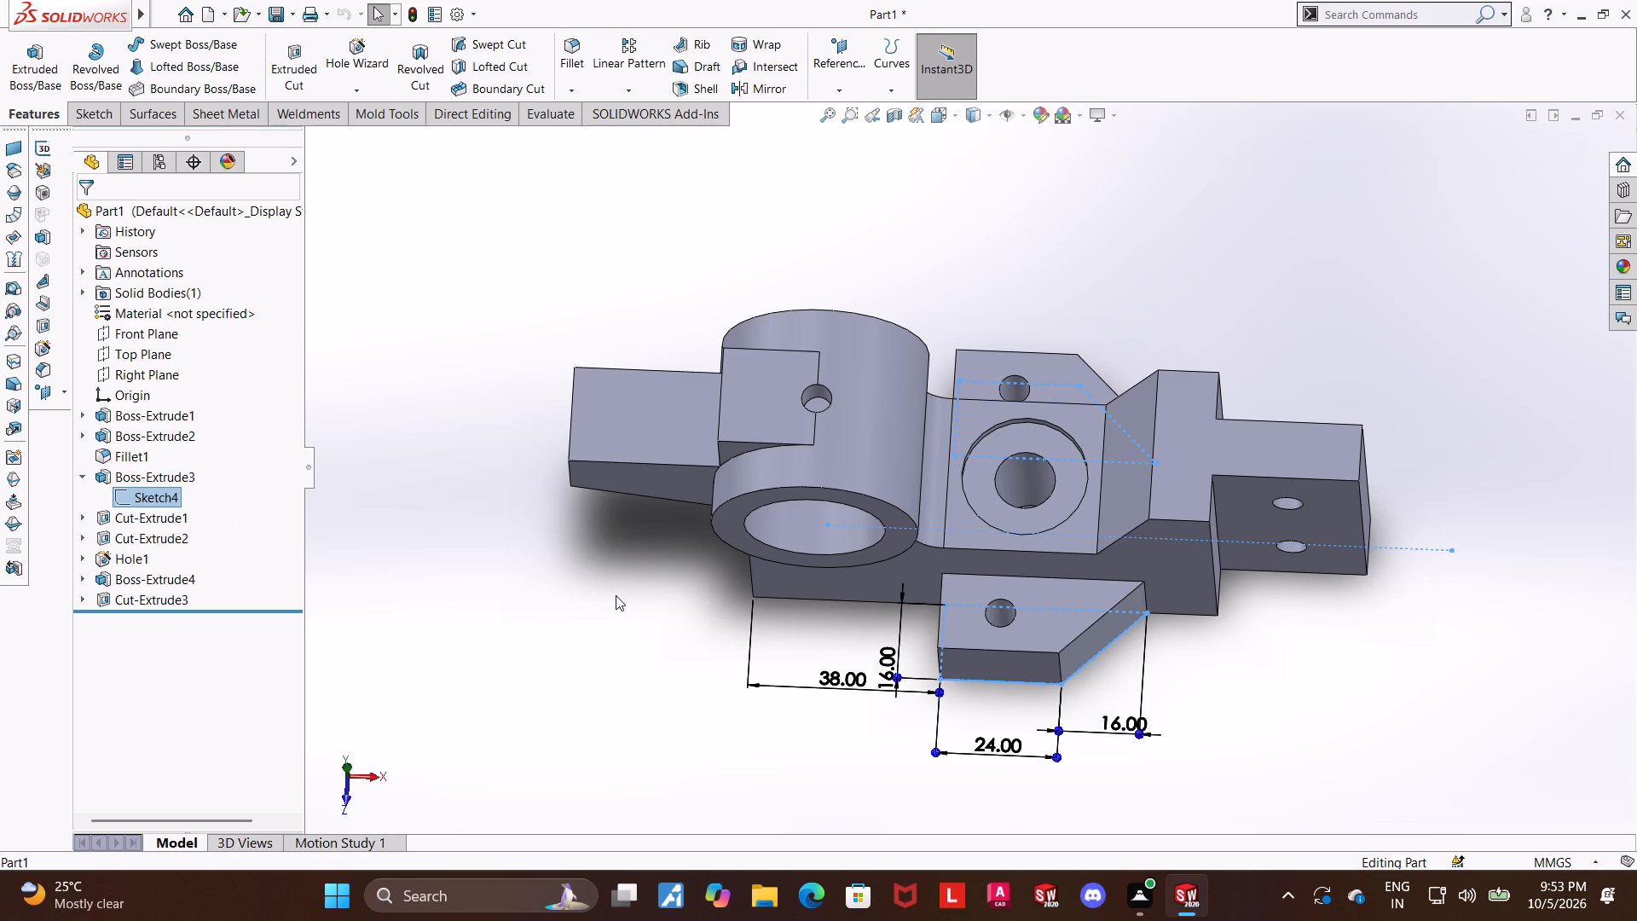
click(84, 479)
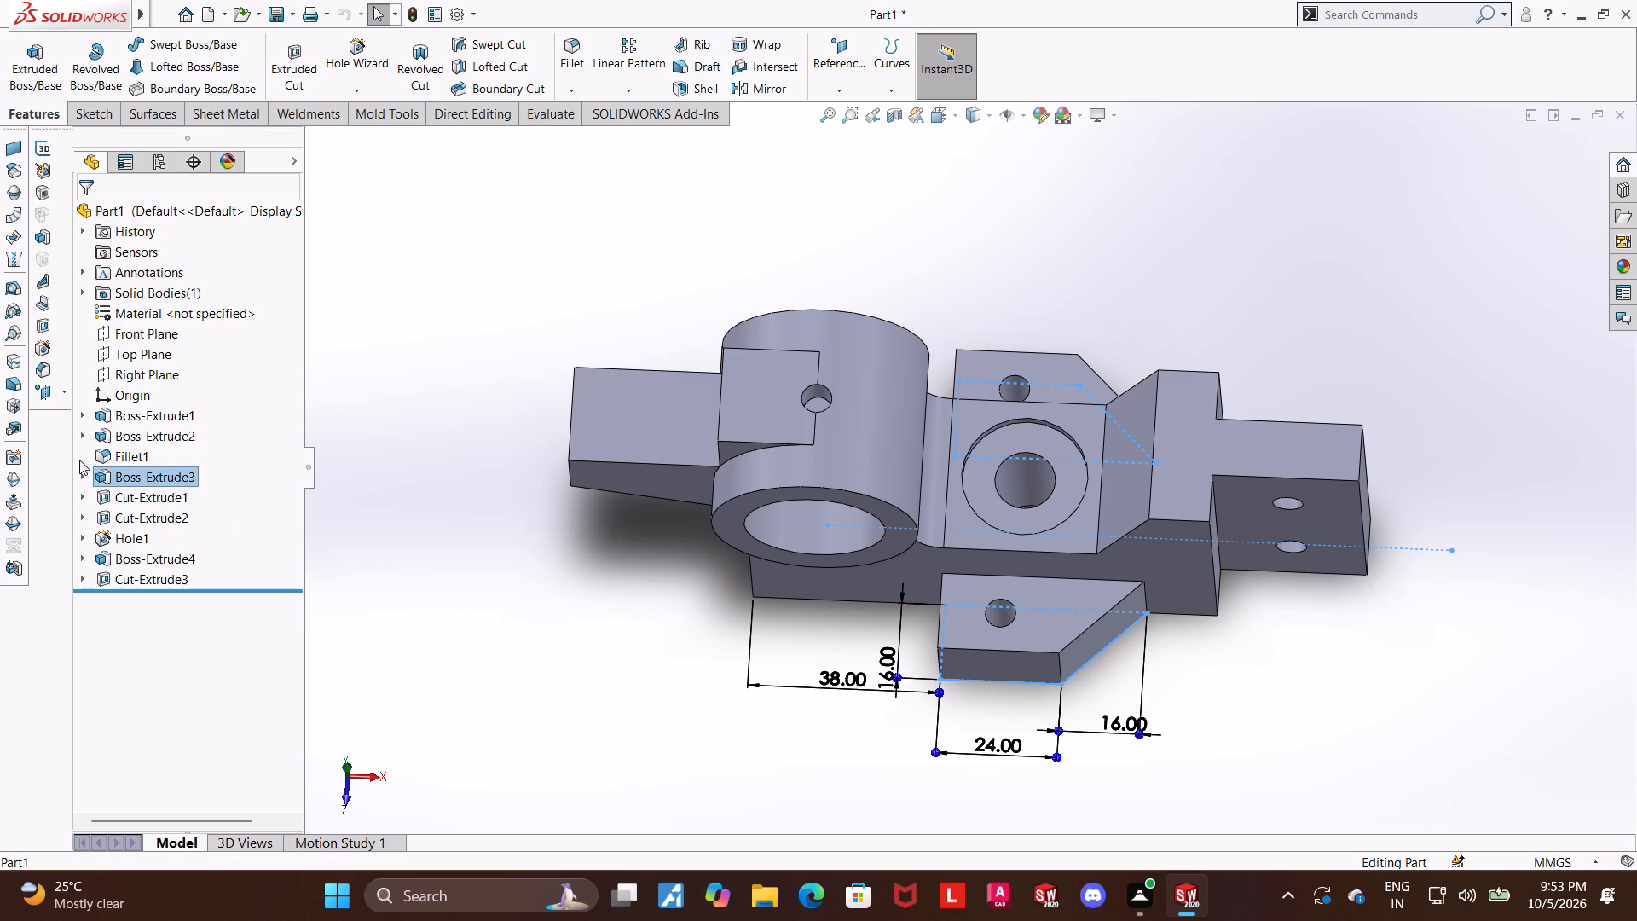
Review the base body's profile sketch dimensions in the front view.
click(89, 441)
click(128, 456)
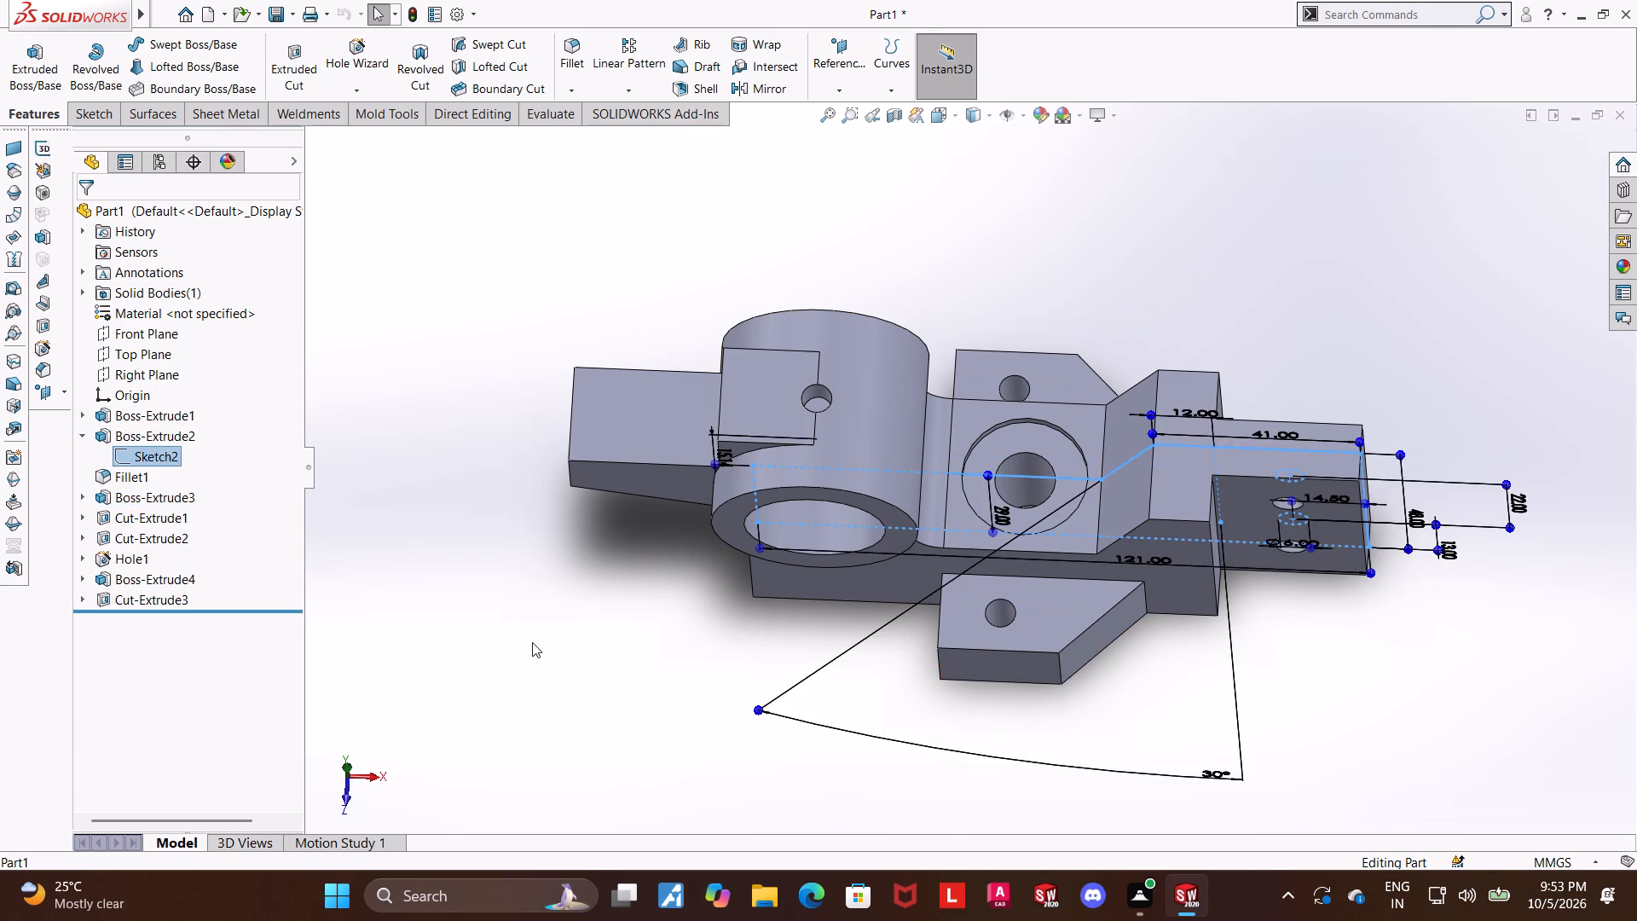
middle_drag(532, 642, 541, 424)
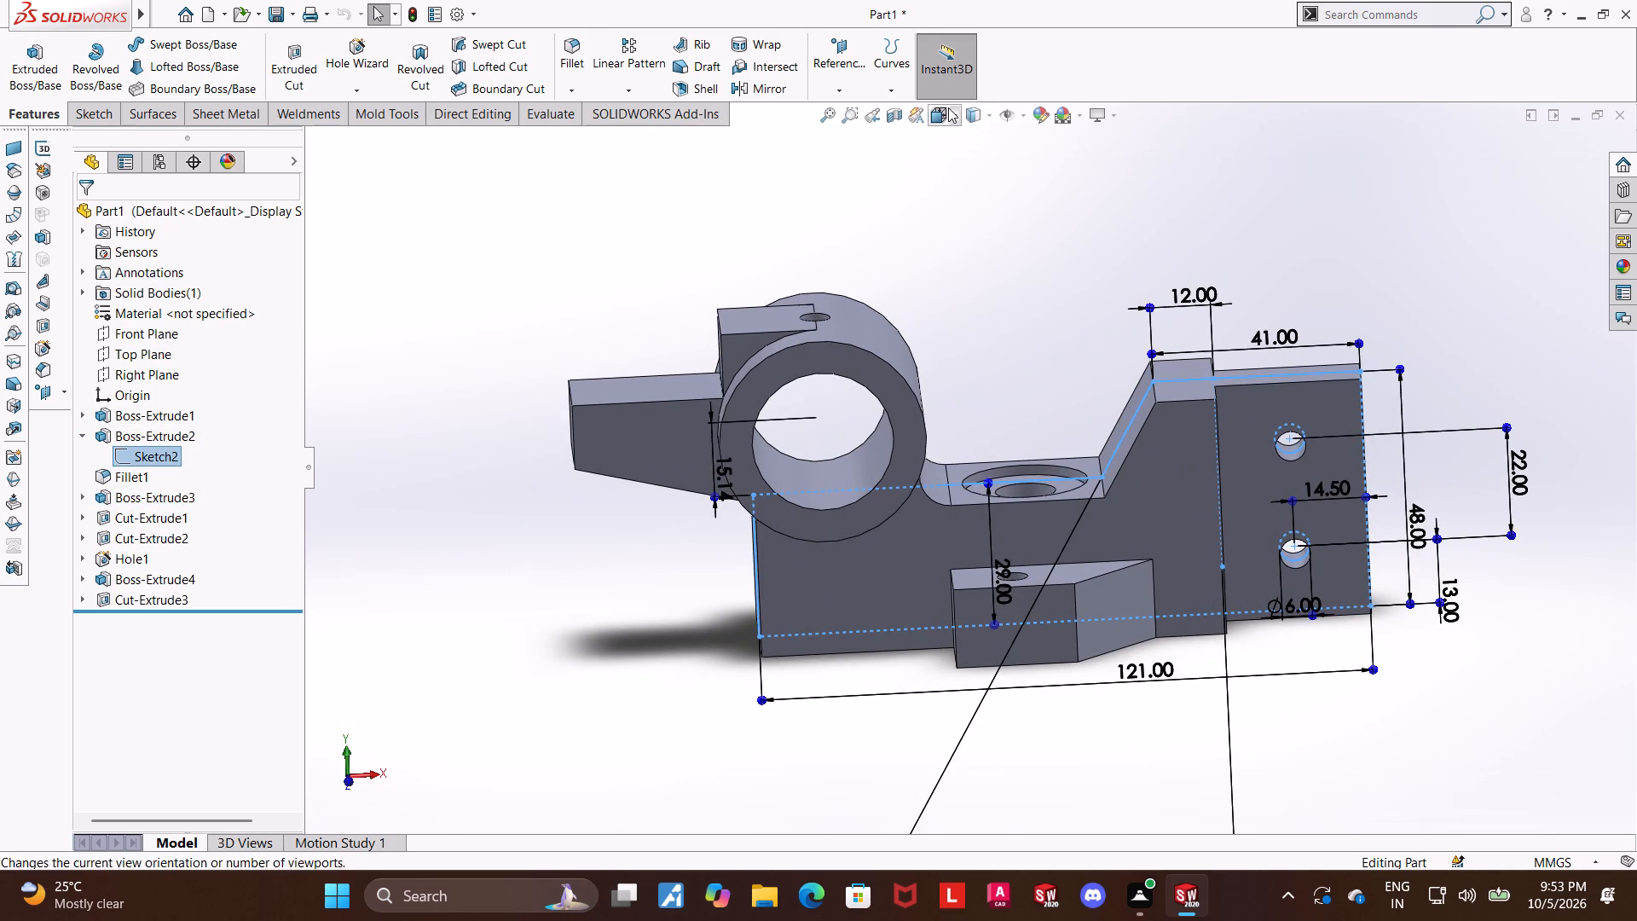
click(948, 107)
click(759, 531)
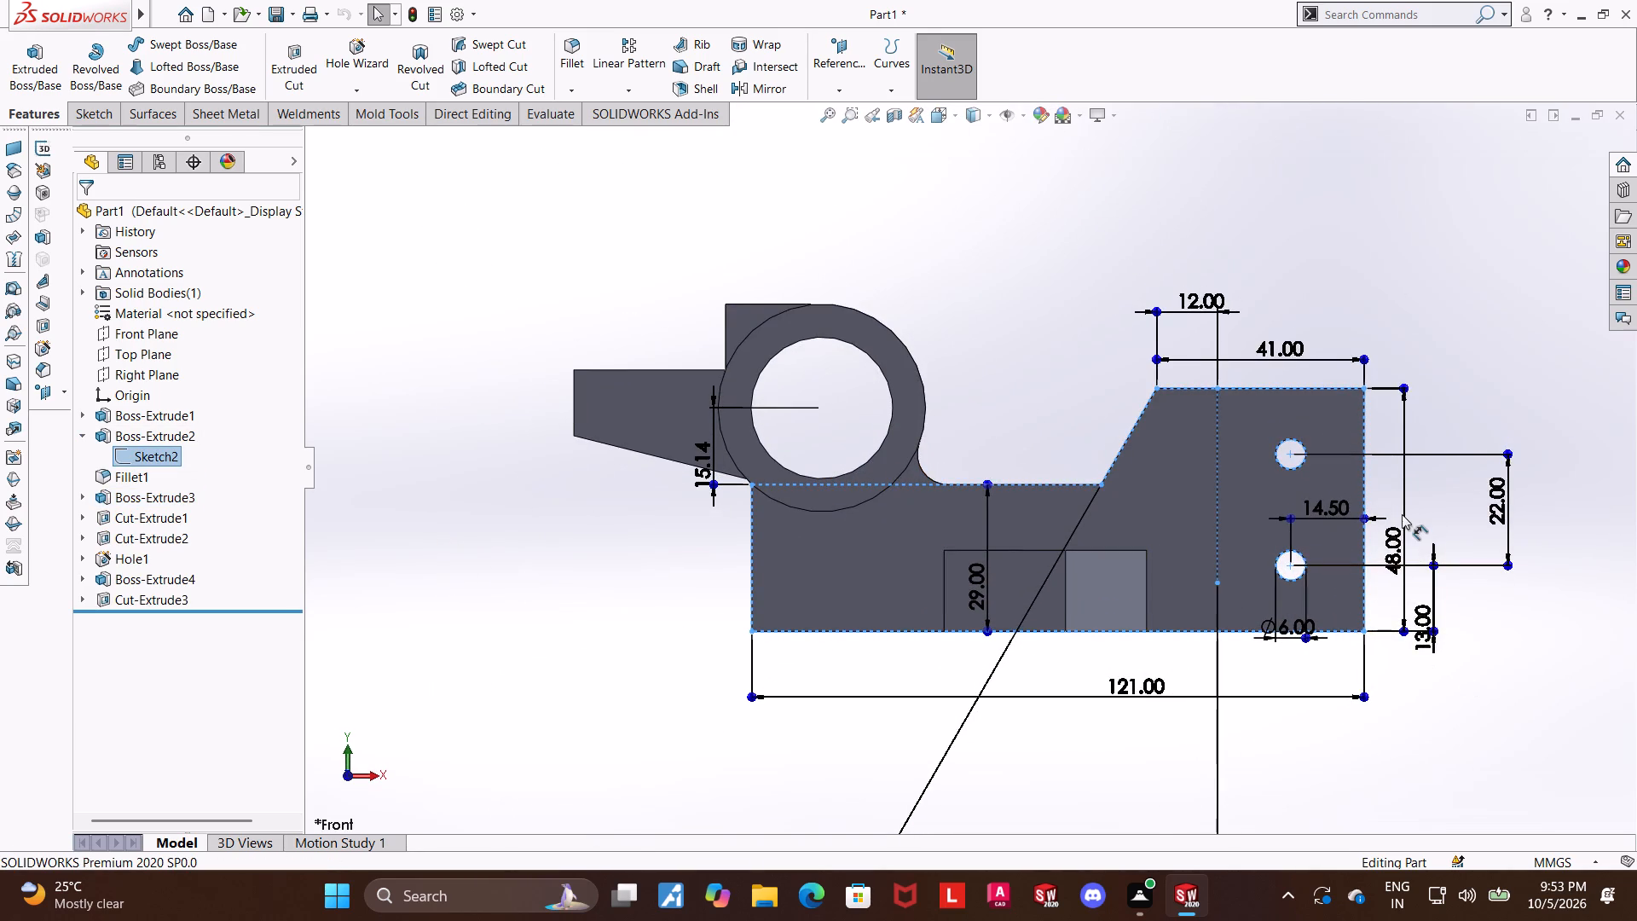
scroll(1402, 514, down, 2)
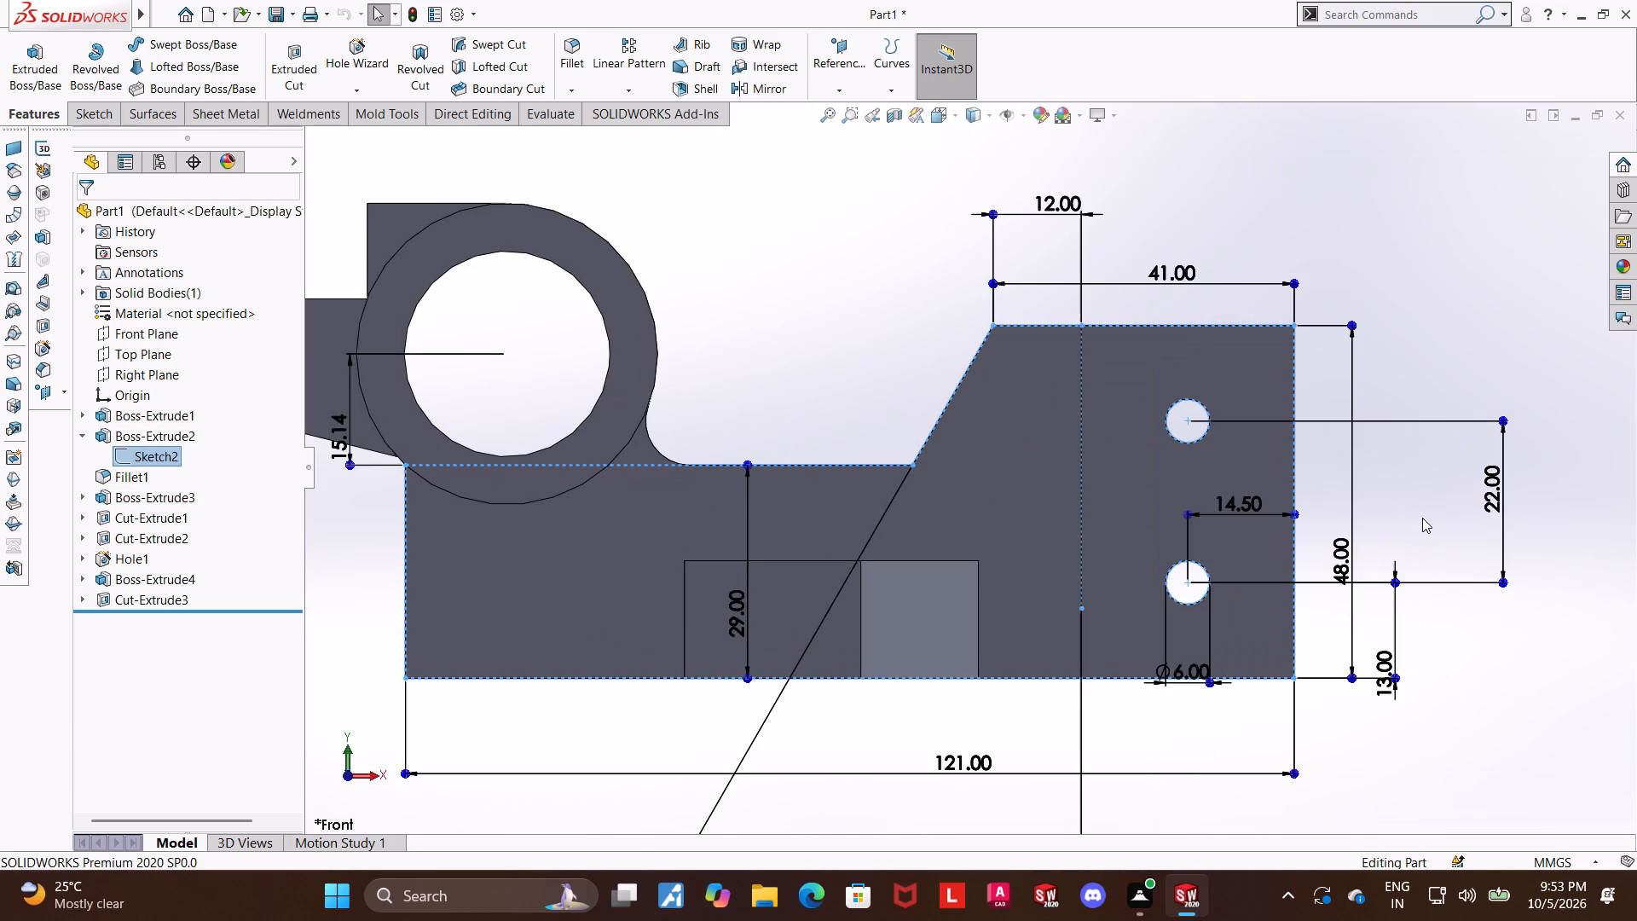
scroll(1168, 530, up, 1)
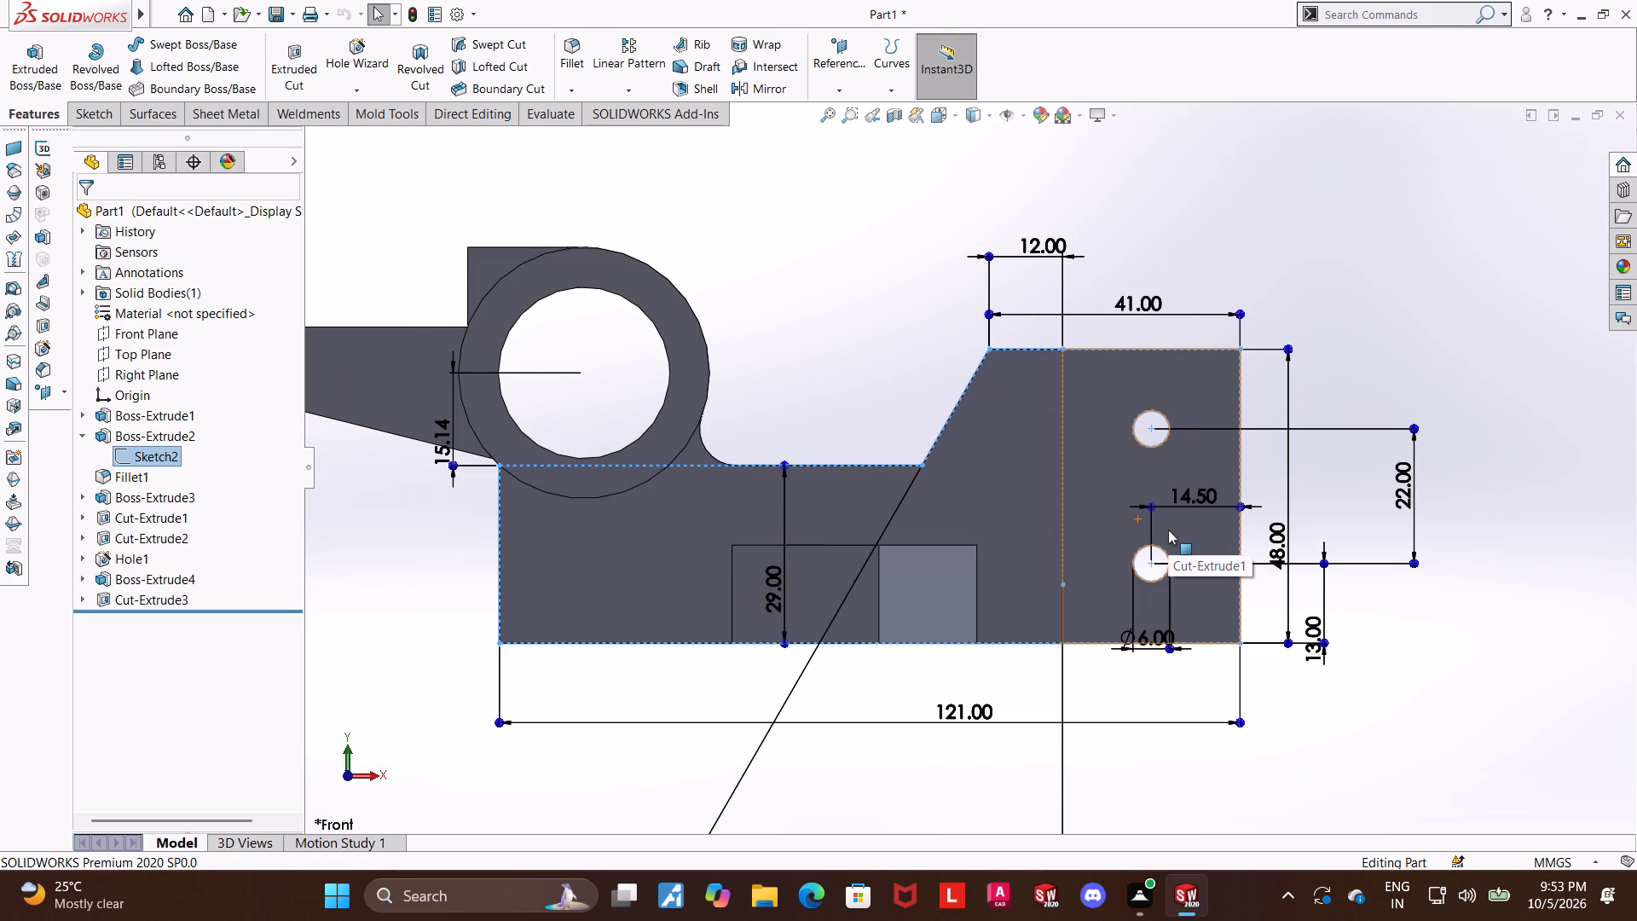
click(449, 561)
click(124, 450)
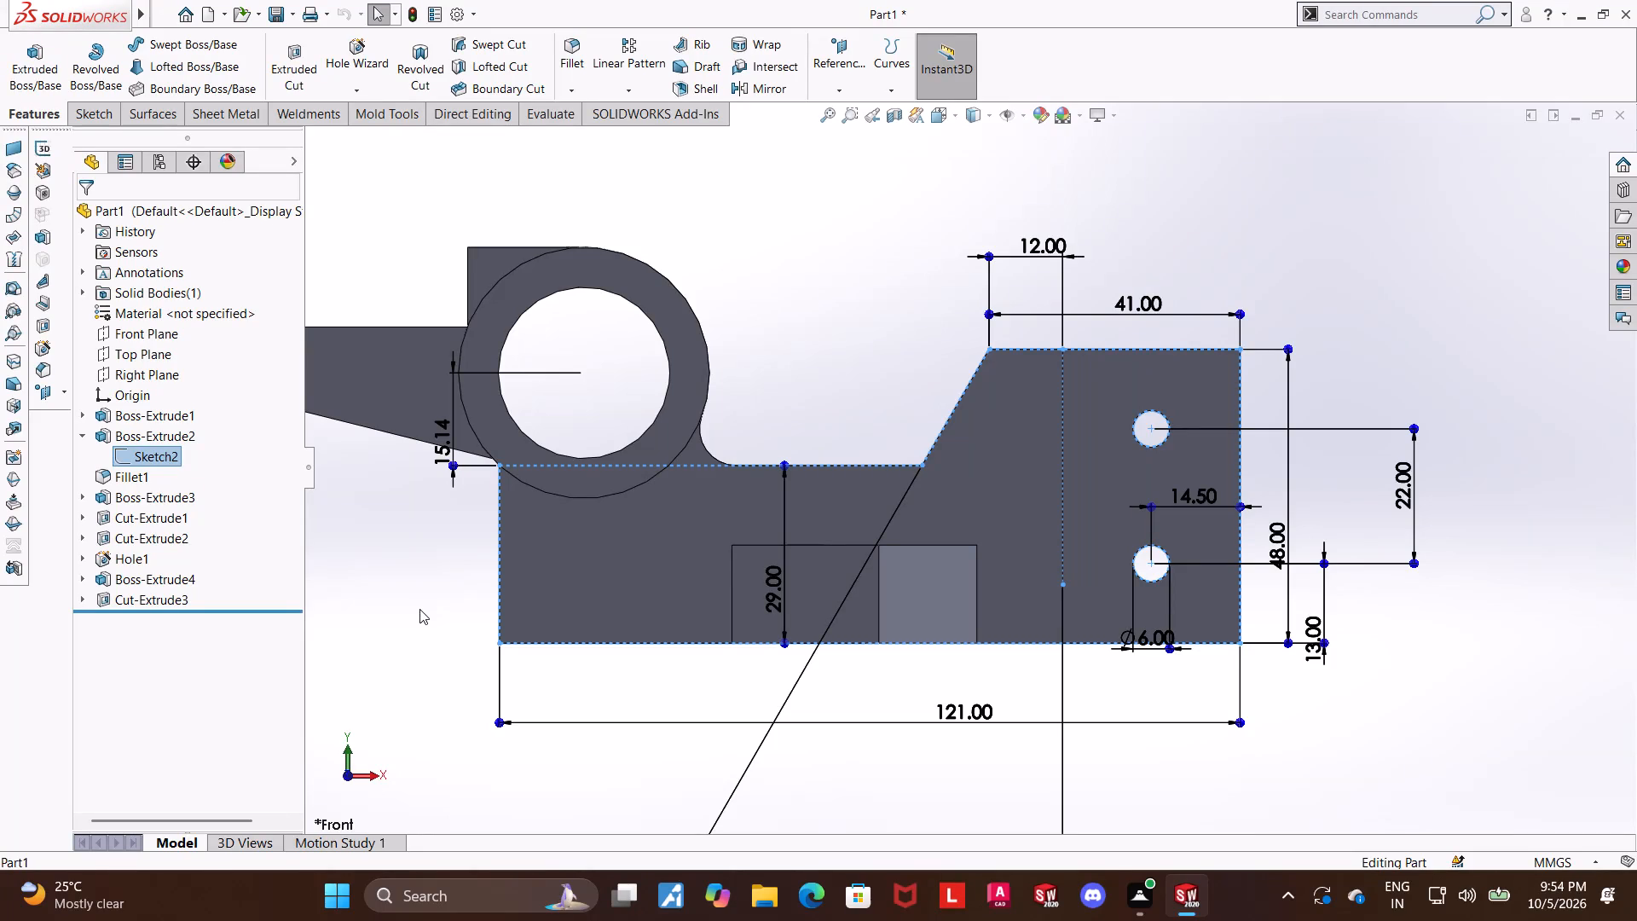
Edit the base body's profile sketch and delete the 15.14 mm vertical dimension between the ring center and the upper edge.
right_click(445, 427)
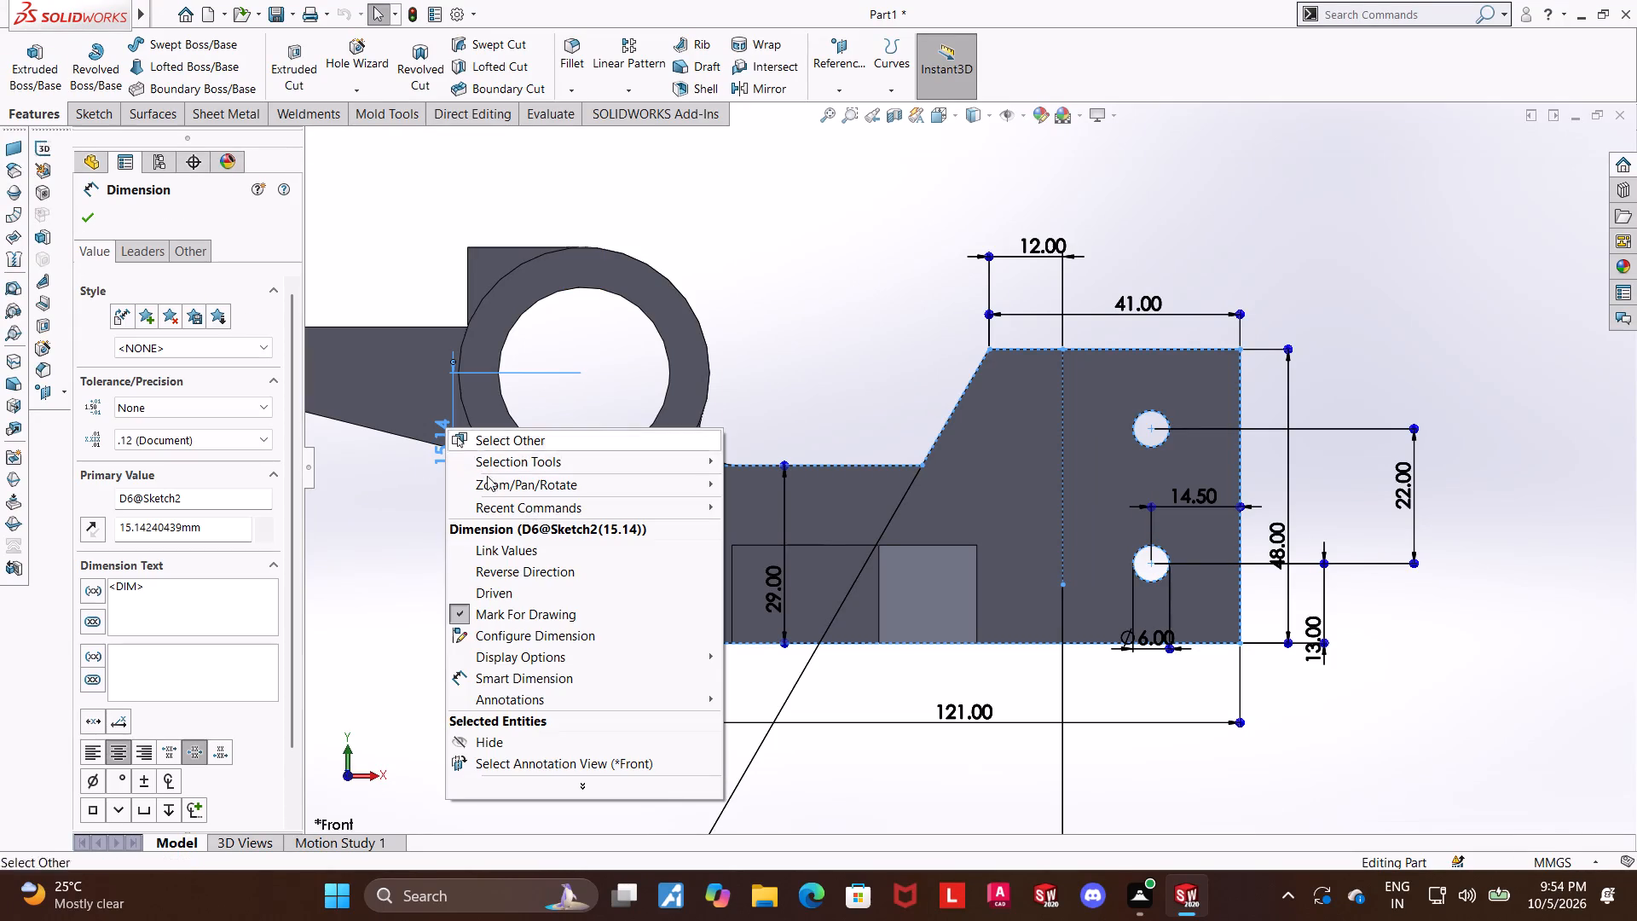
click(372, 580)
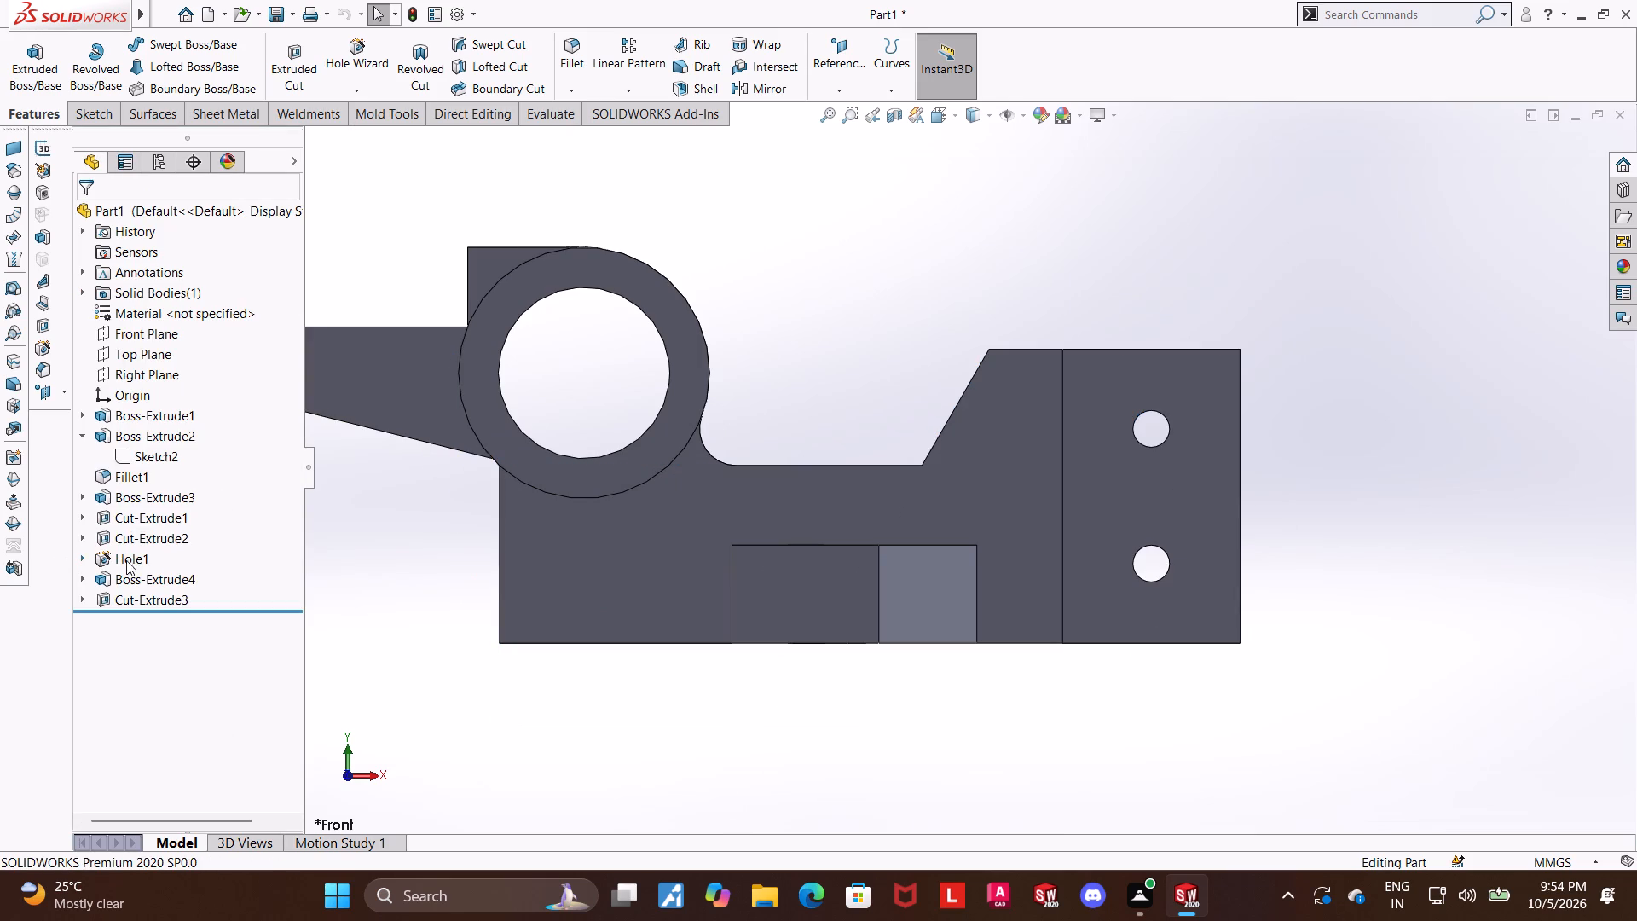
click(137, 460)
click(161, 412)
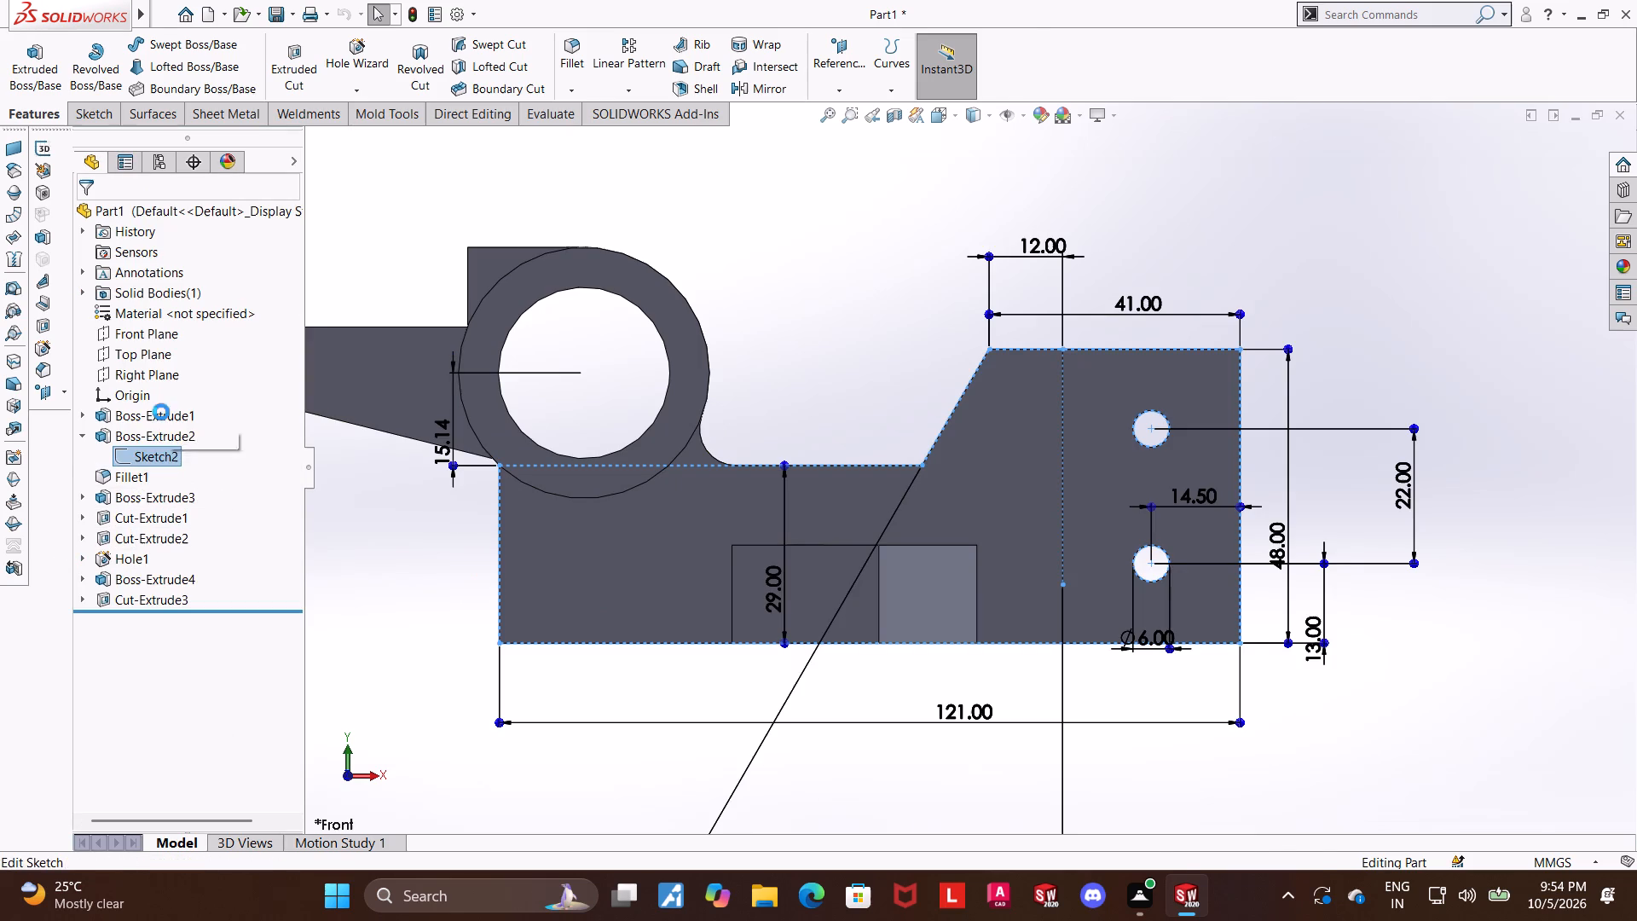
right_click(437, 440)
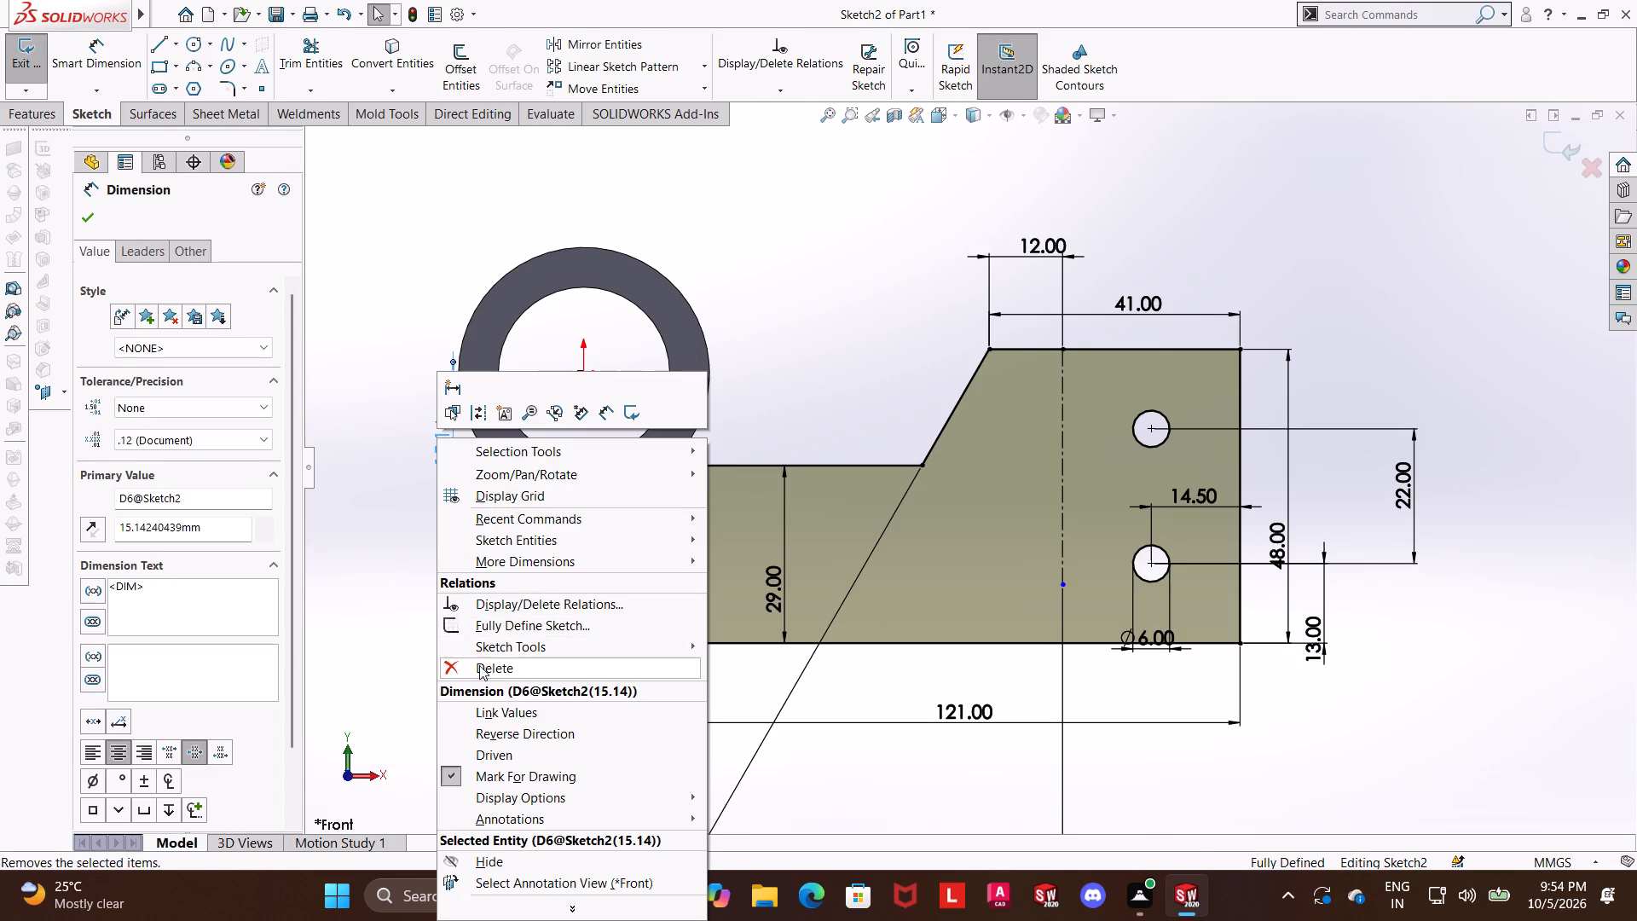
click(479, 665)
Dimension the base profile's bottom edge 44 mm below the origin and exit the sketch.
click(78, 72)
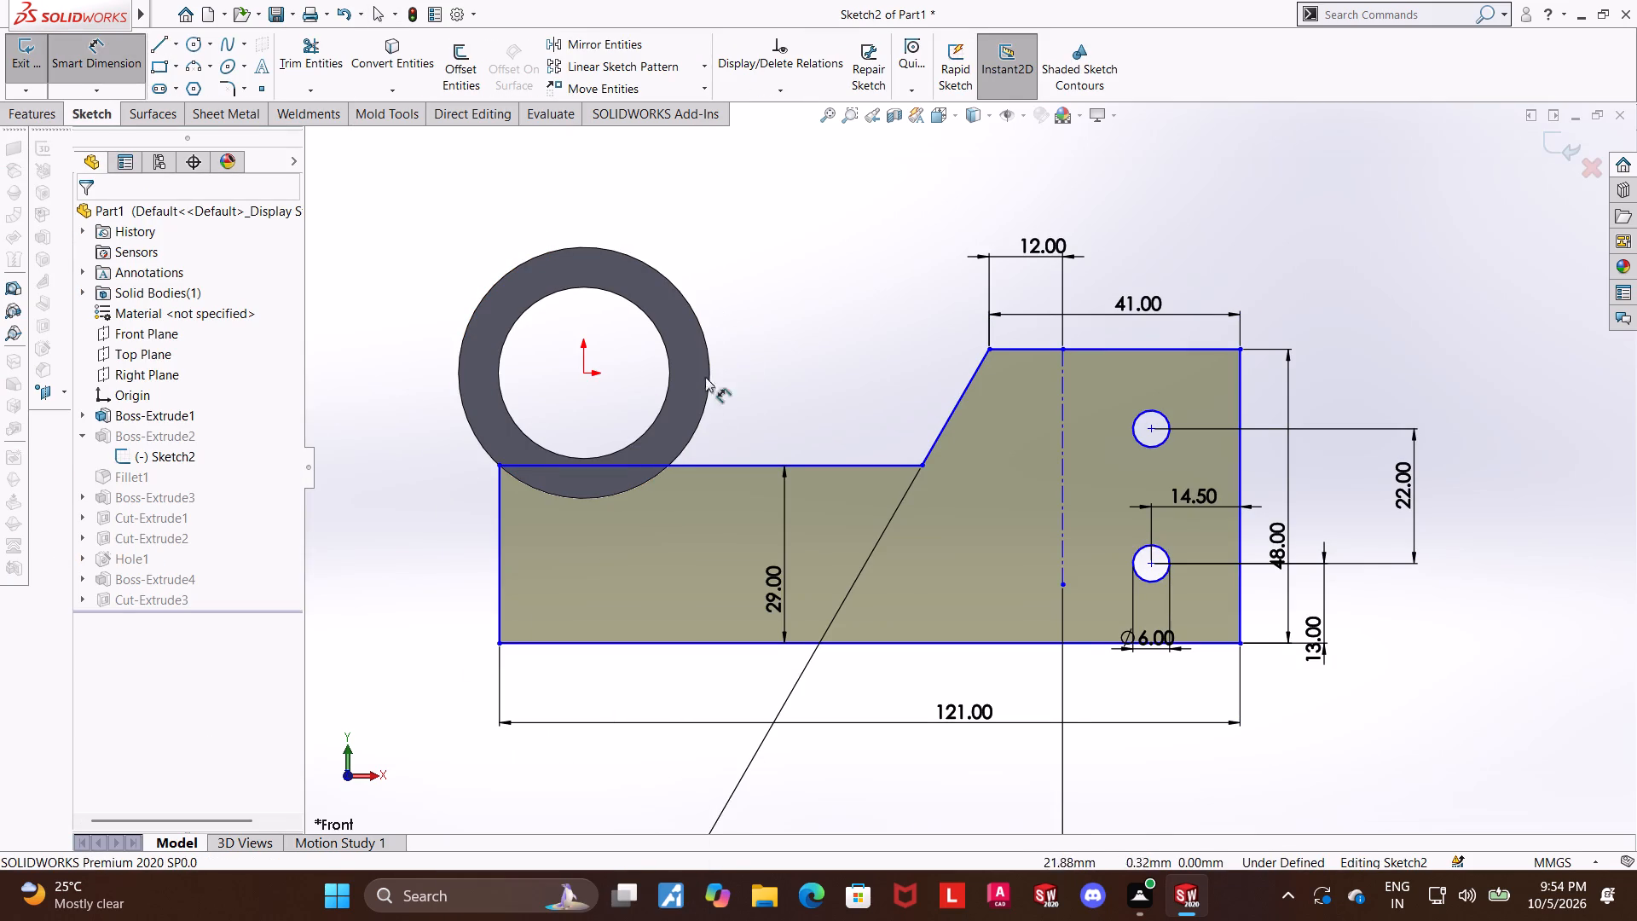
click(586, 372)
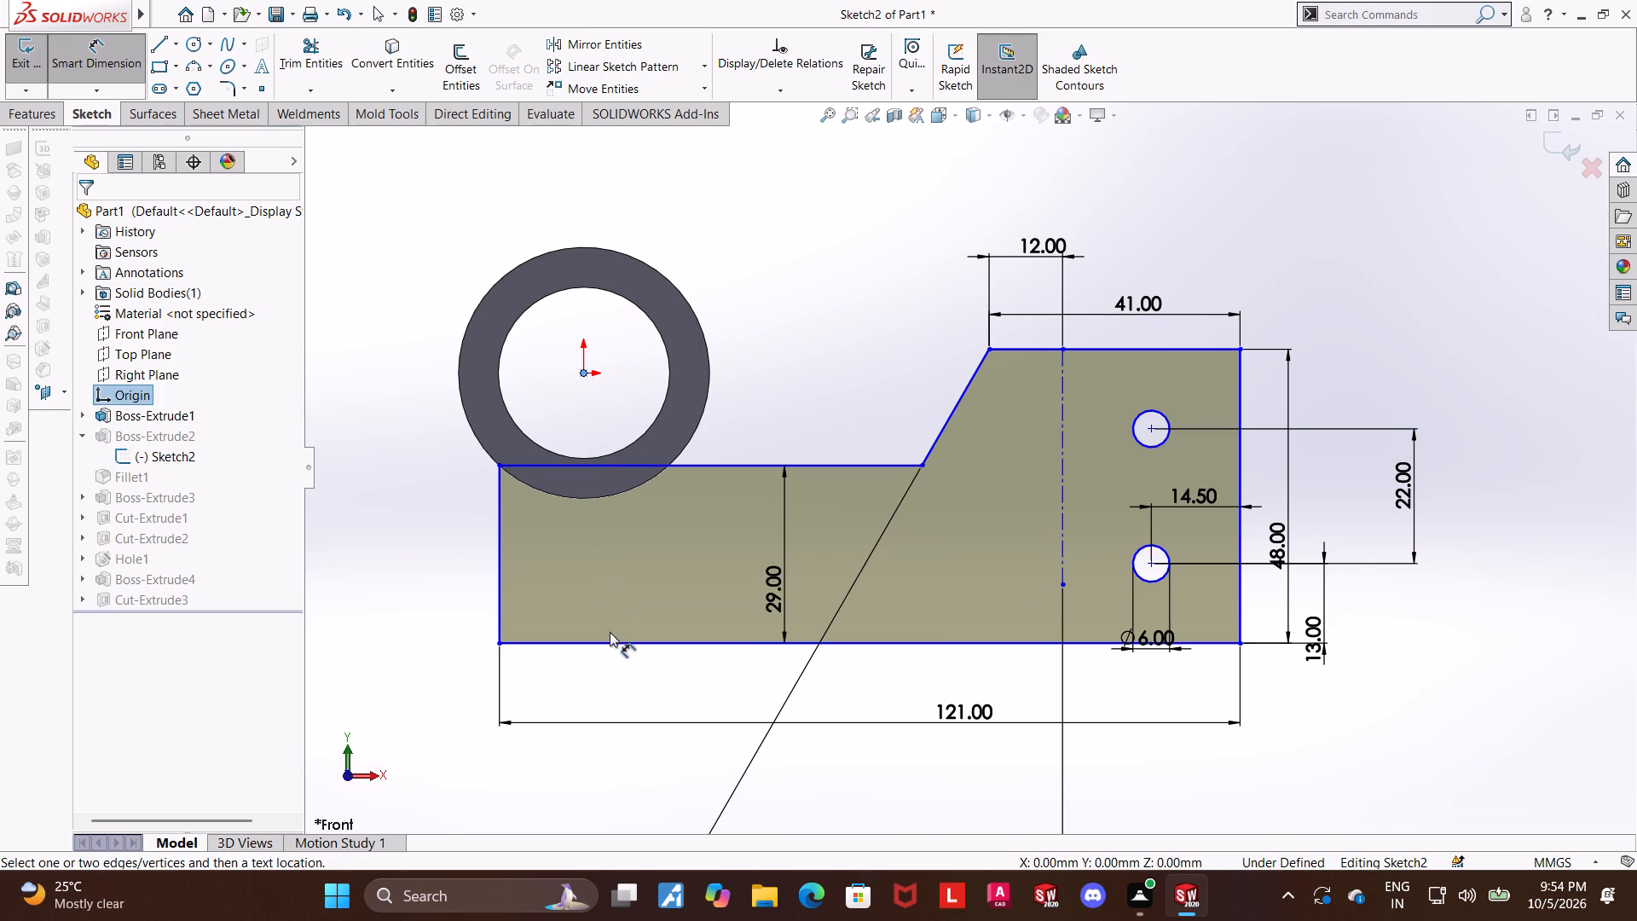
click(610, 639)
scroll(512, 587, up, 1)
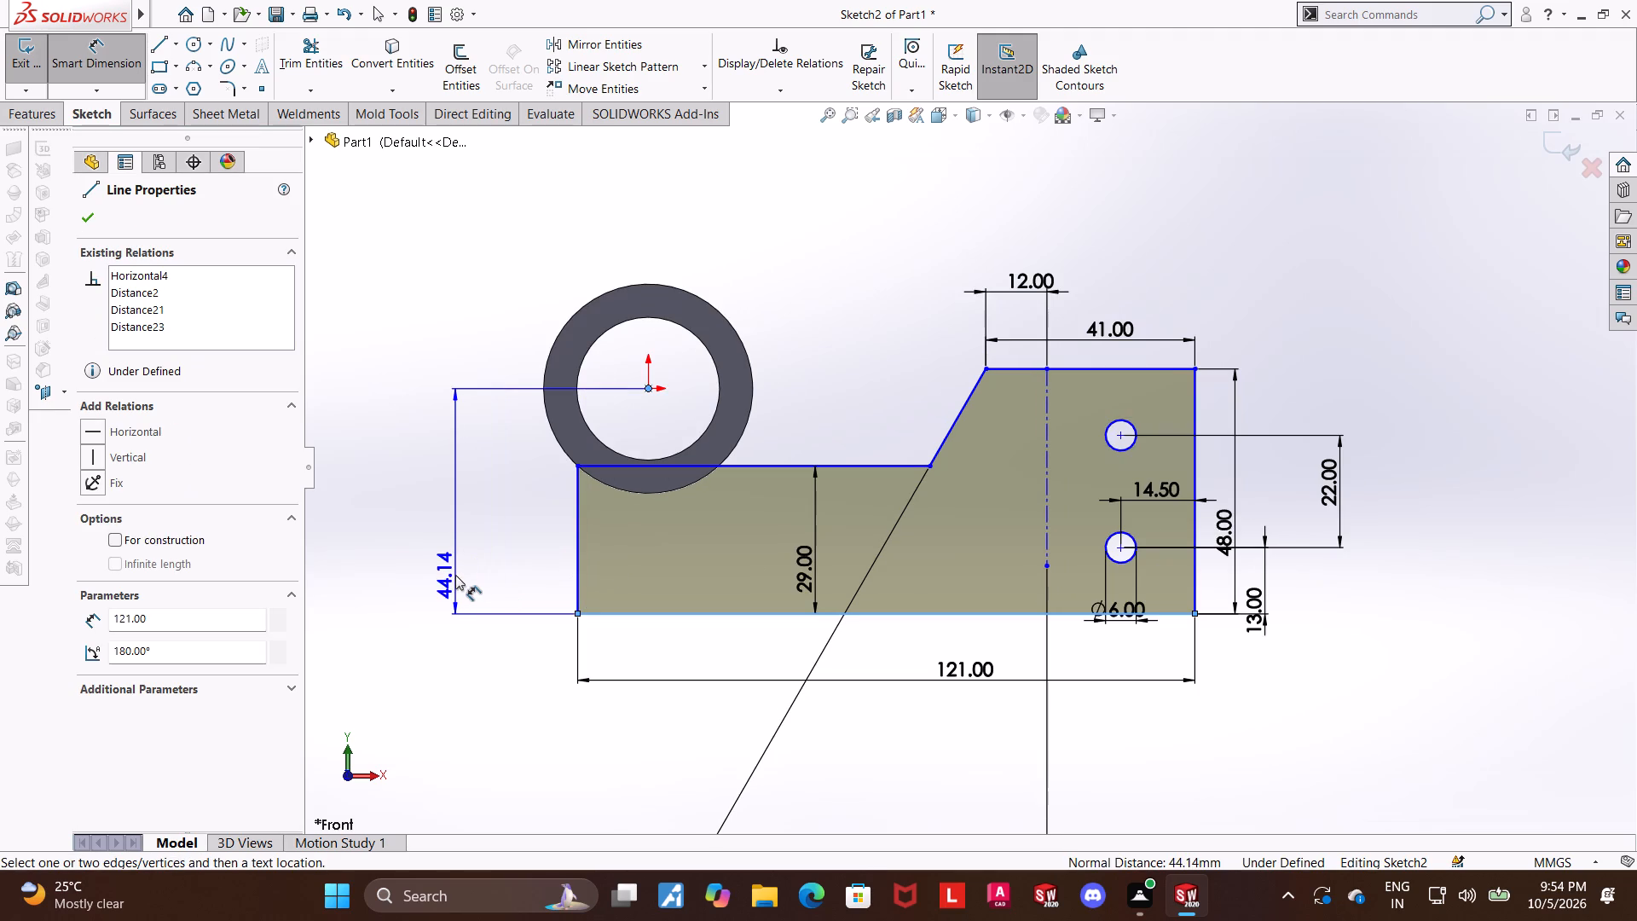
click(455, 575)
text(44)
key(Return)
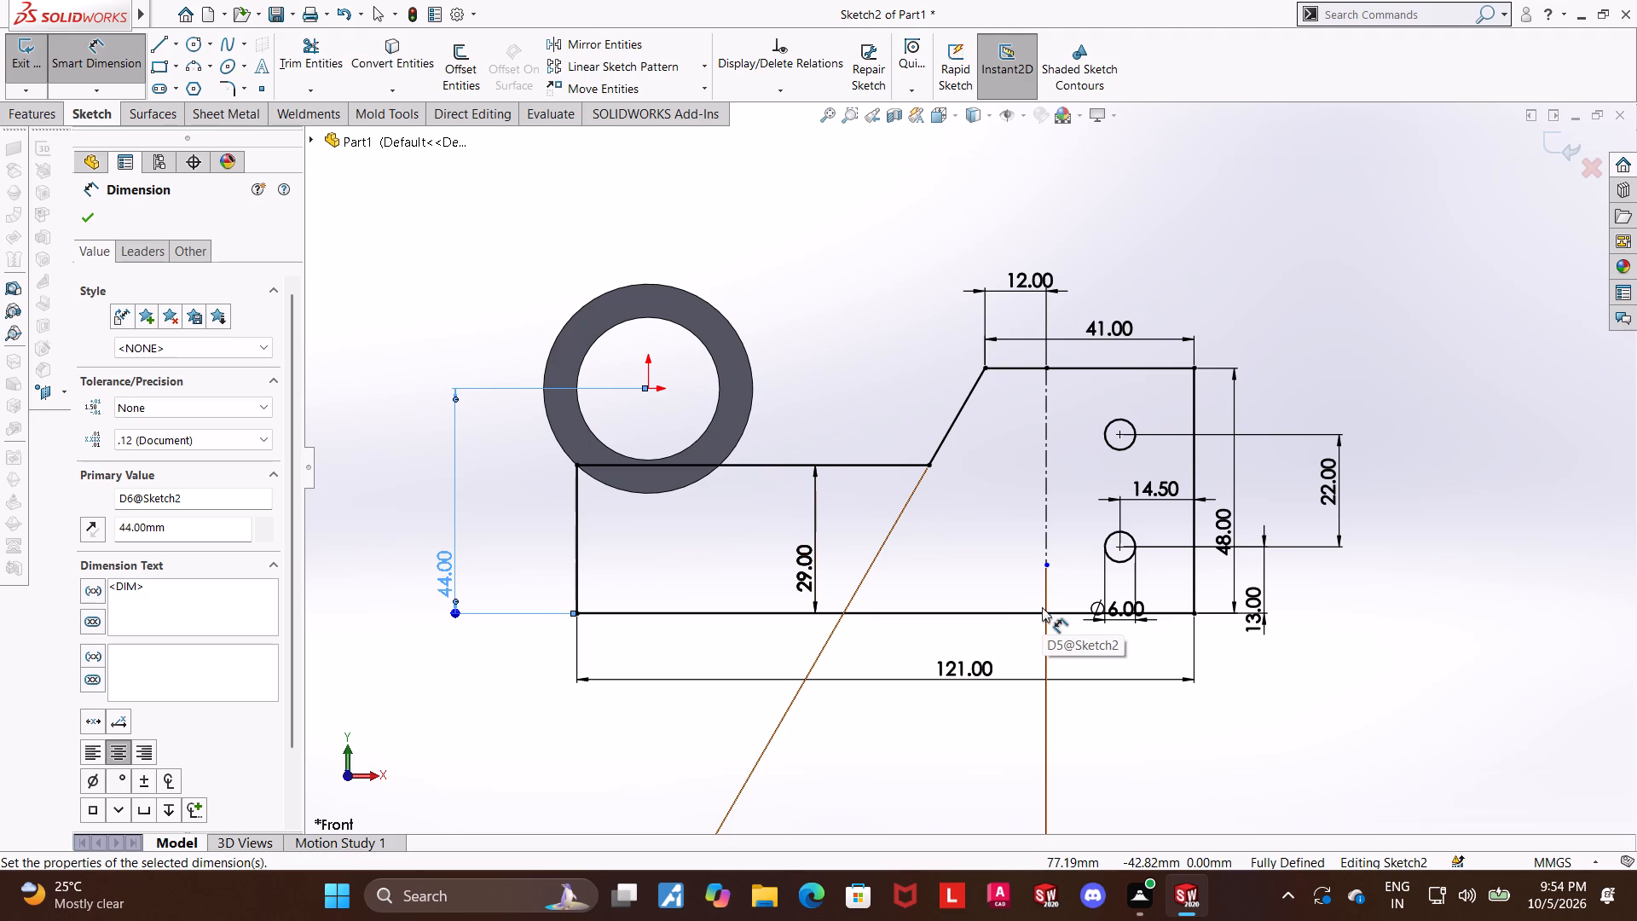
click(1556, 158)
click(1394, 384)
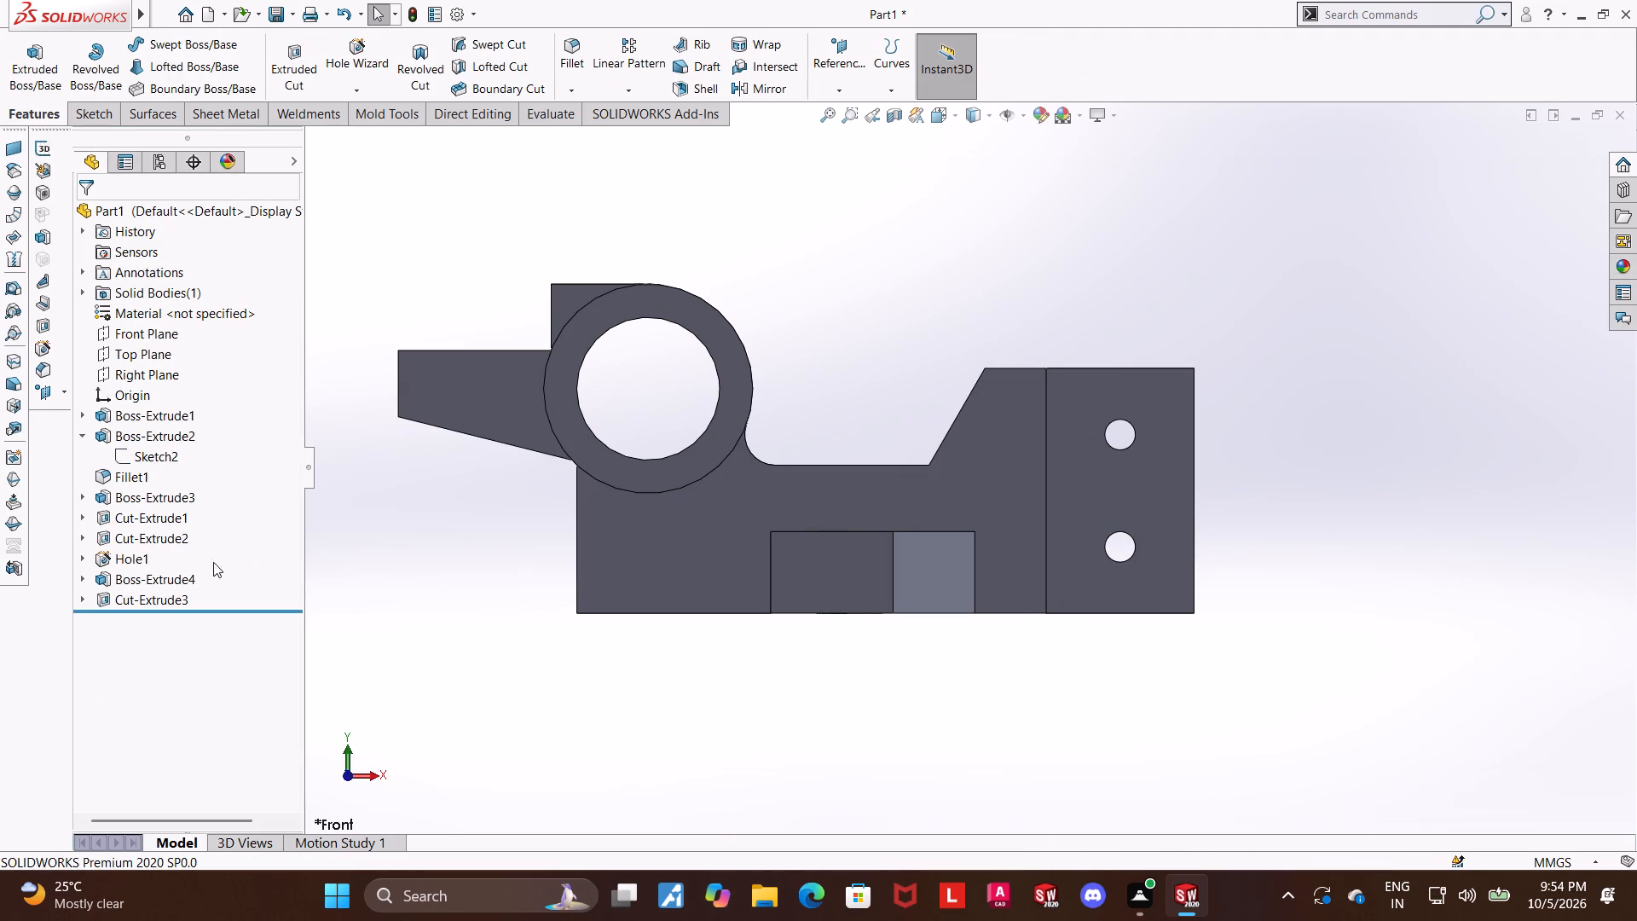
Reopen the base body's profile sketch for editing.
click(156, 454)
click(173, 411)
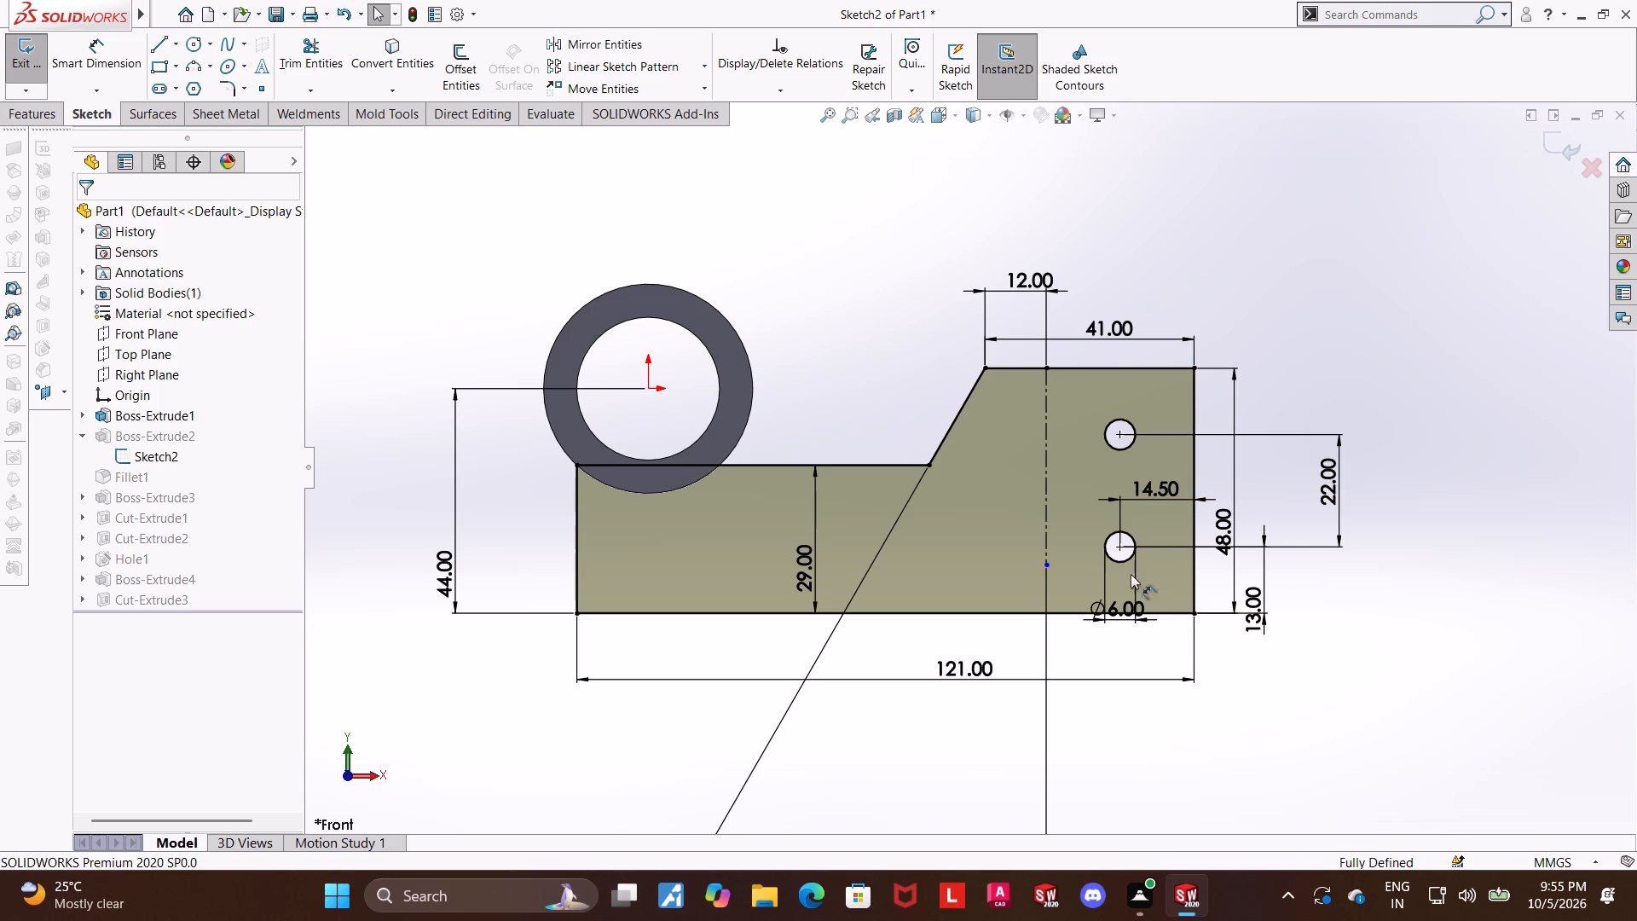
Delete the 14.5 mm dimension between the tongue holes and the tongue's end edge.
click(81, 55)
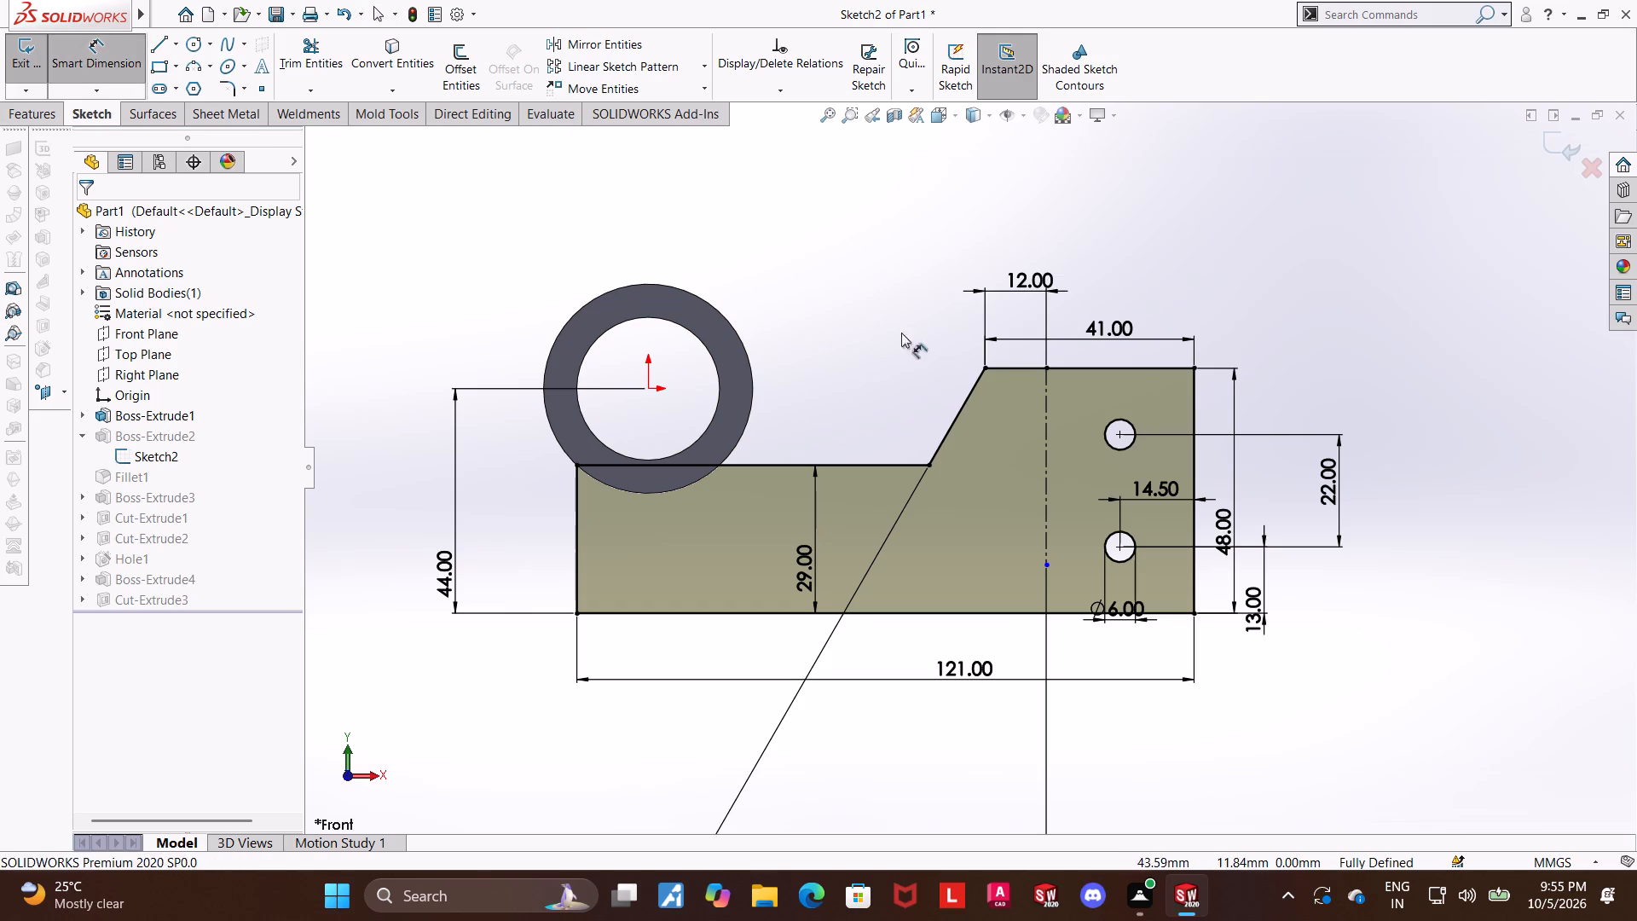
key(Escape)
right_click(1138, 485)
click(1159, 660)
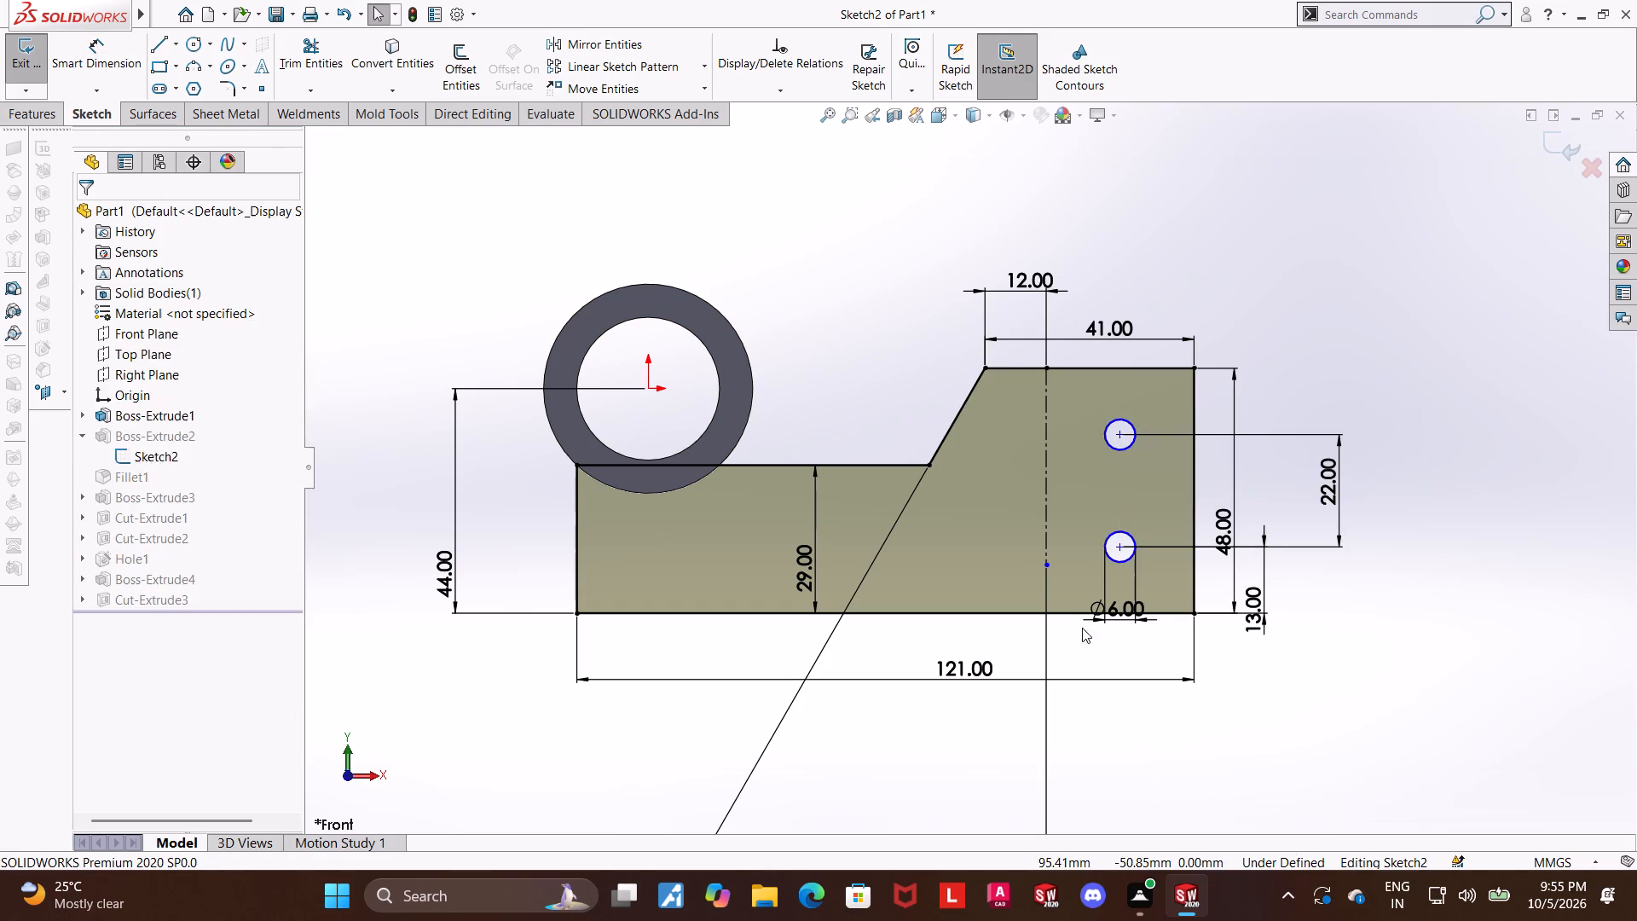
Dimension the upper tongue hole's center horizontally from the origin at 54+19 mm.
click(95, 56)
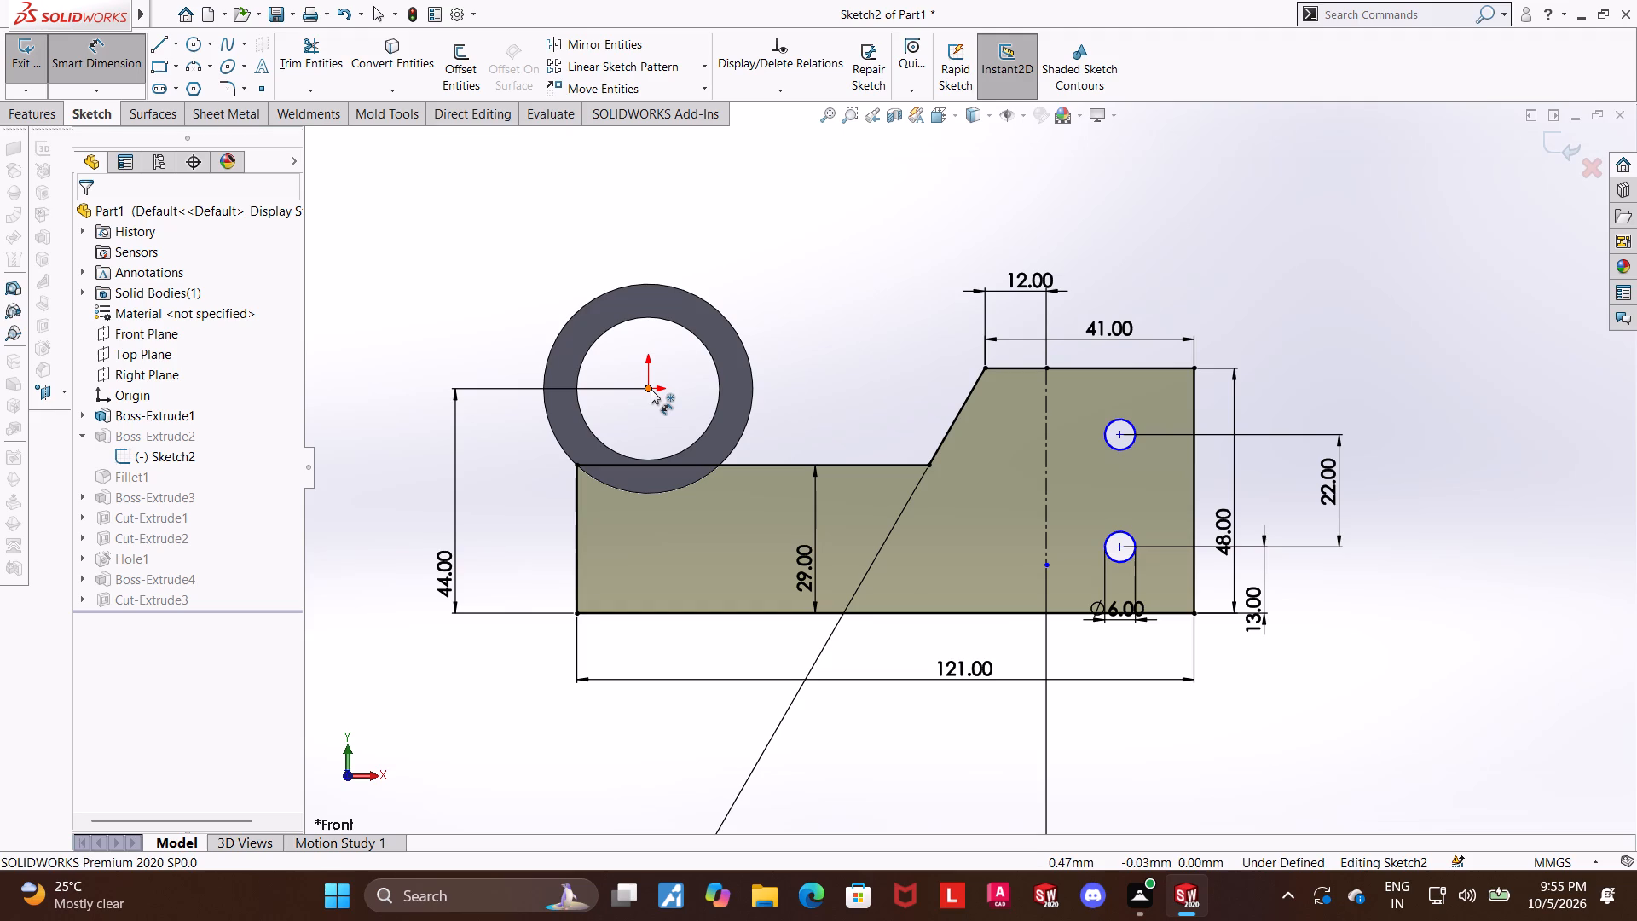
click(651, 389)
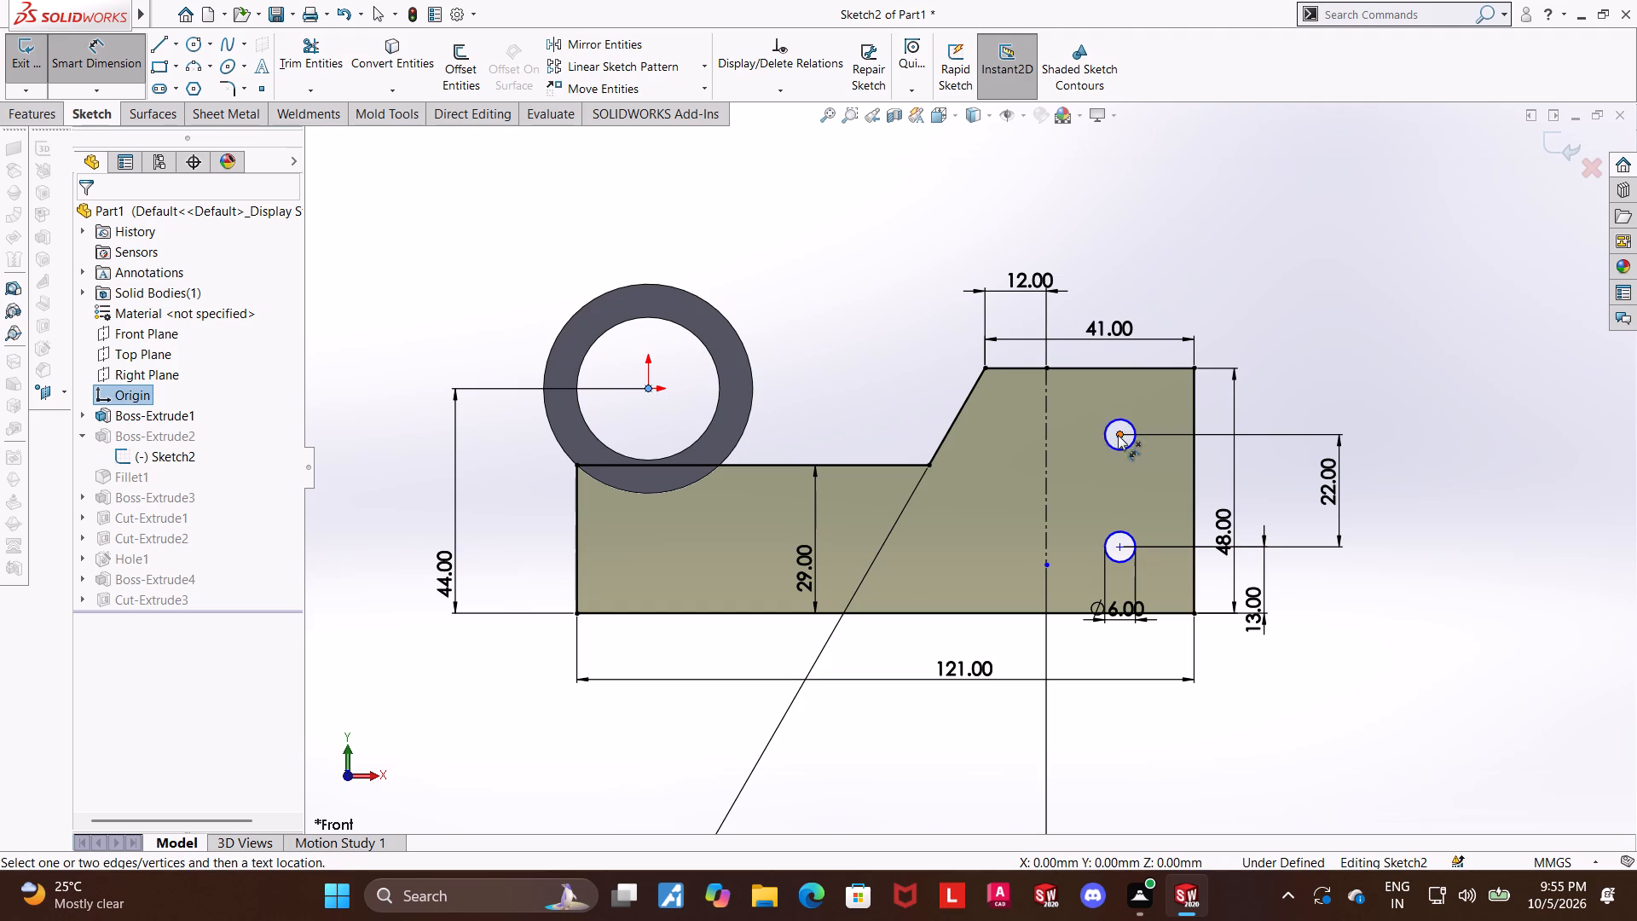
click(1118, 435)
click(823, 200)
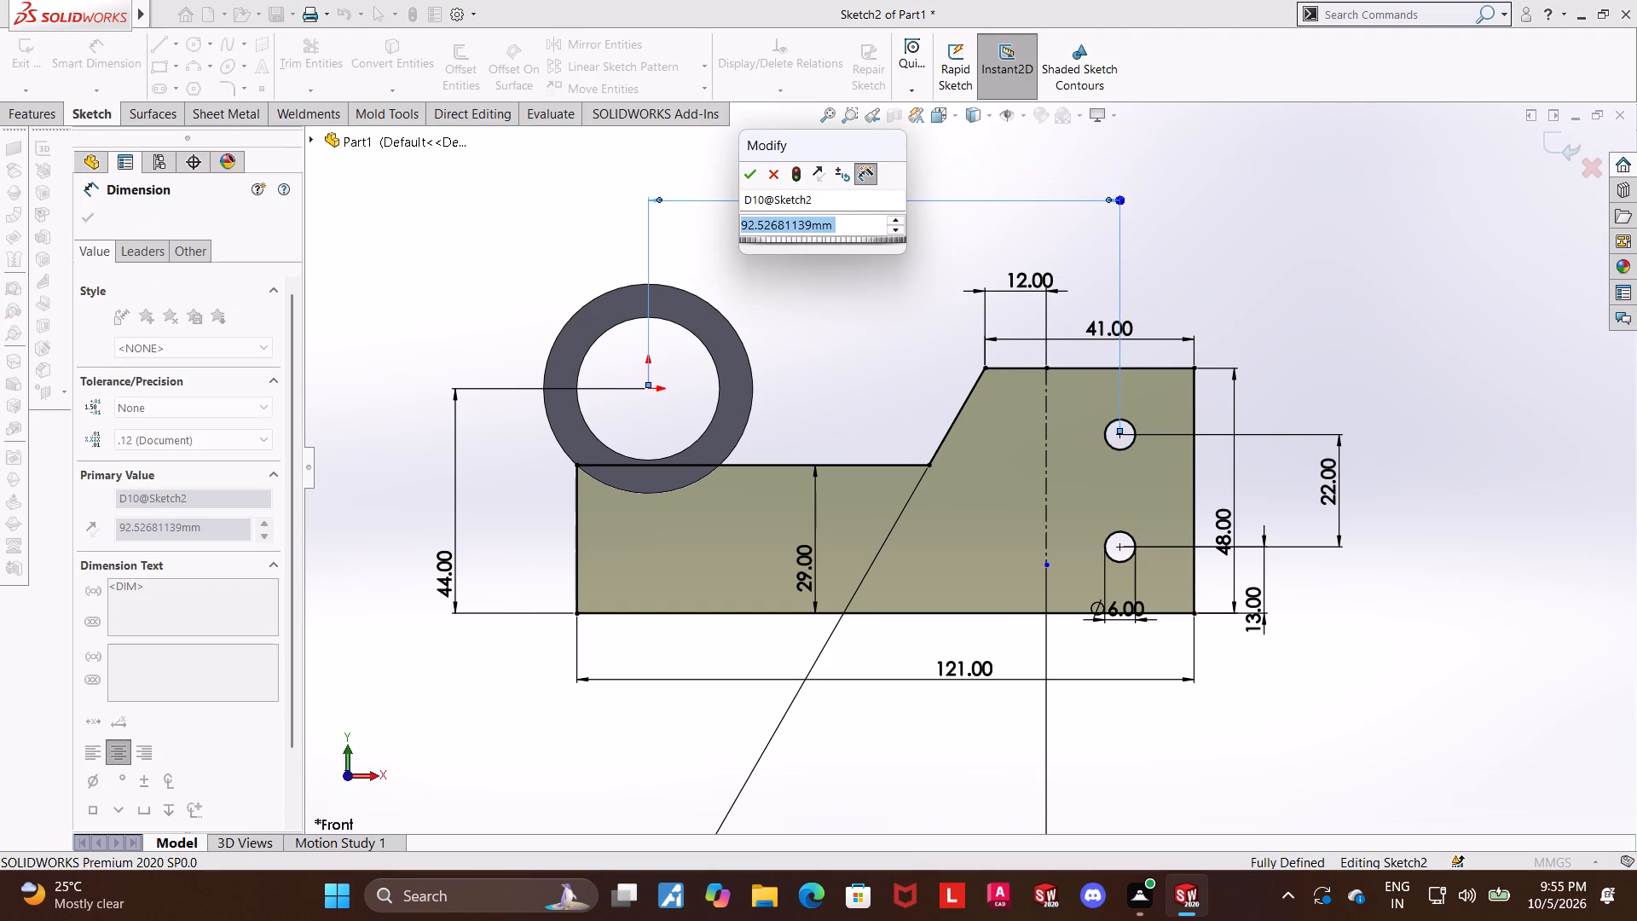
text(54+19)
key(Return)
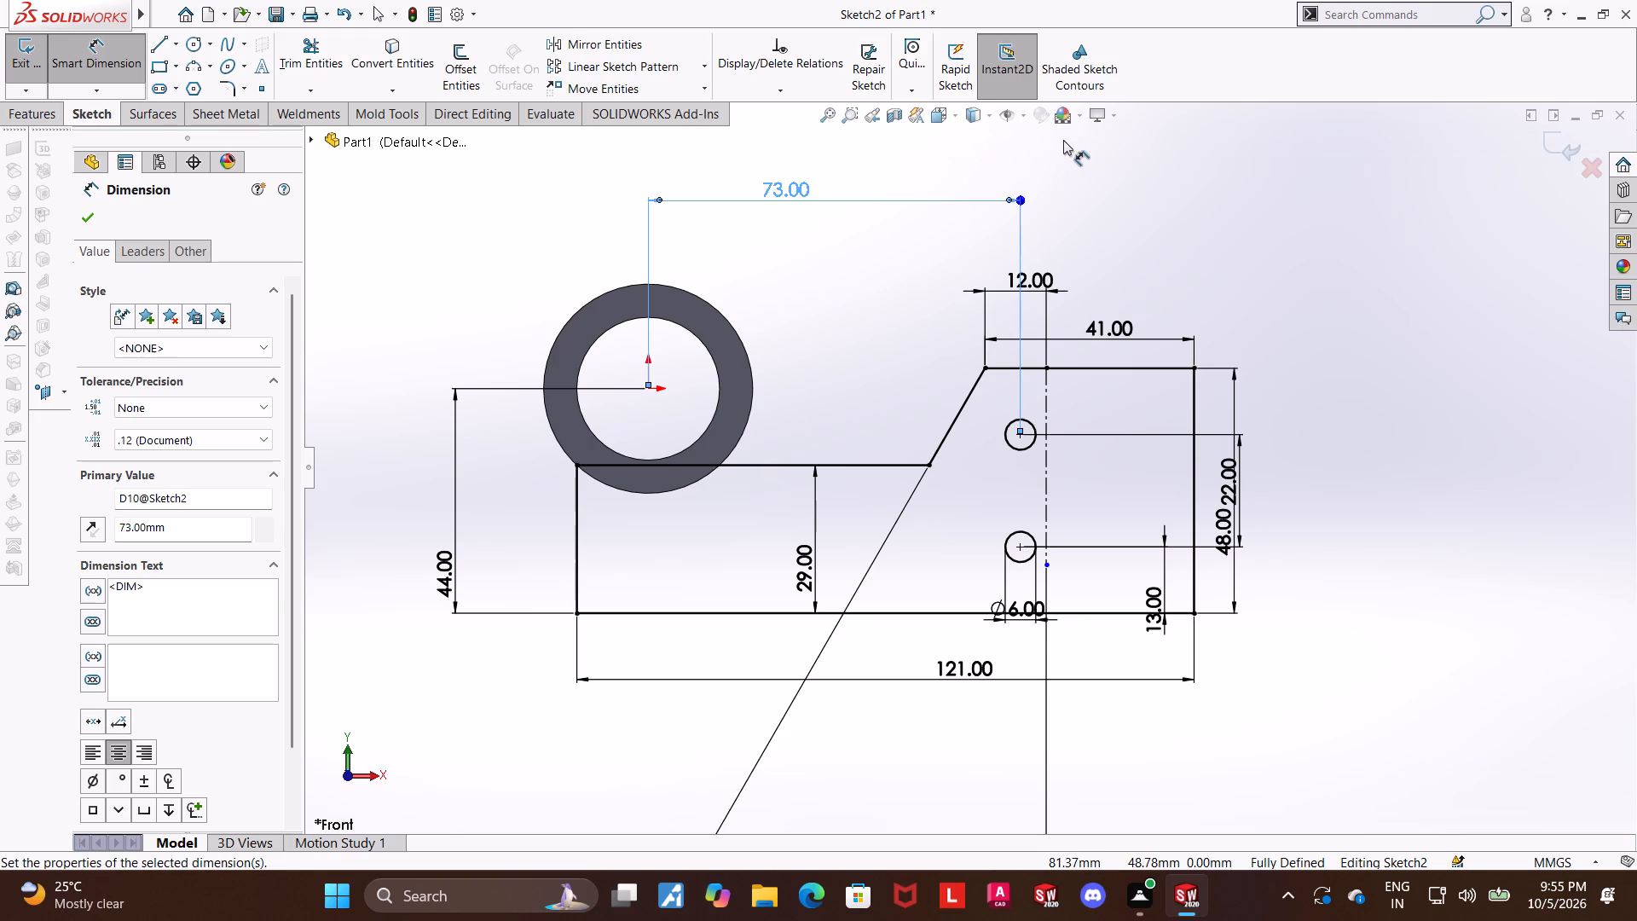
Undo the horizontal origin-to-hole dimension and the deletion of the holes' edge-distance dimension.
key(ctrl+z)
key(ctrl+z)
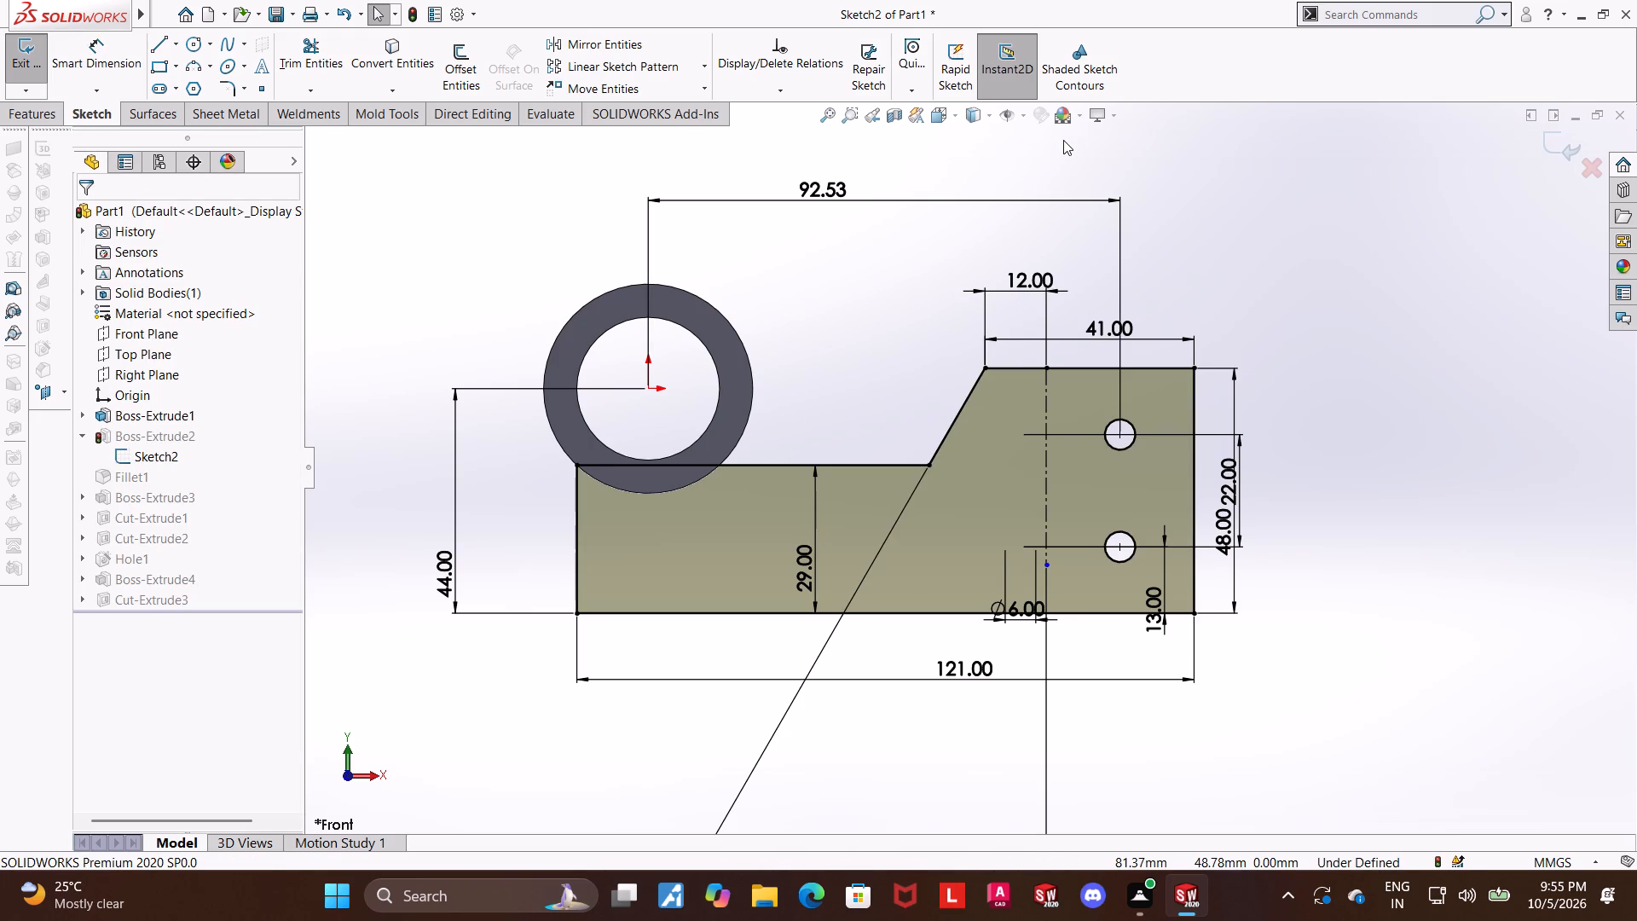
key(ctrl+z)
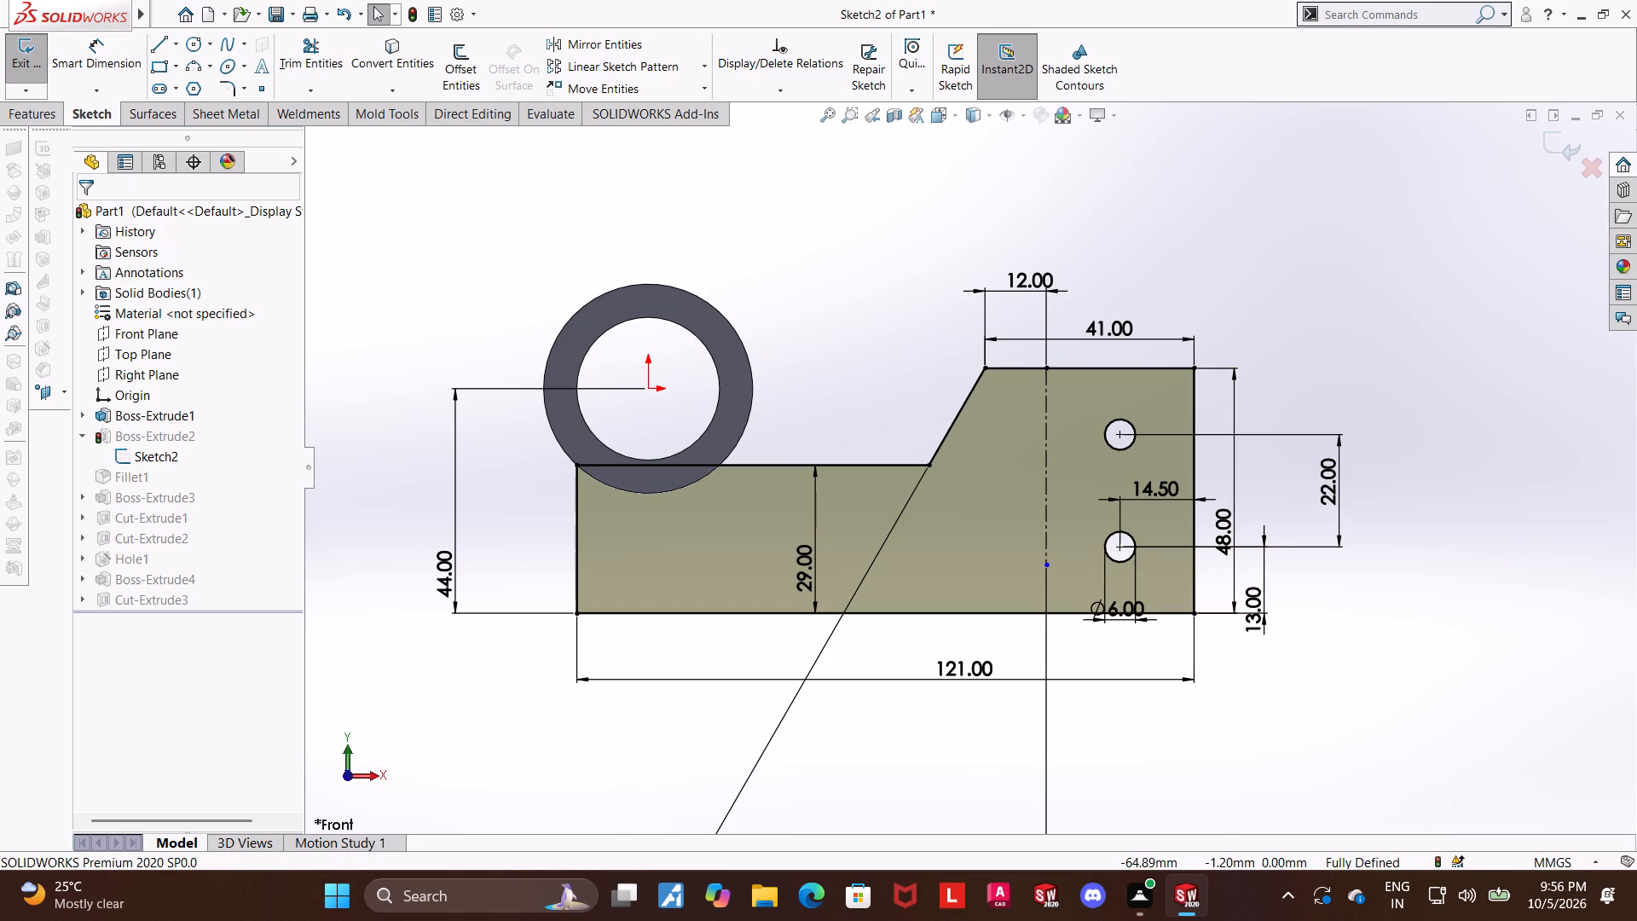
Check the distance between the vertical centerline and the tongue's end edge using Smart Dimension, without placing a dimension.
click(100, 74)
click(1050, 438)
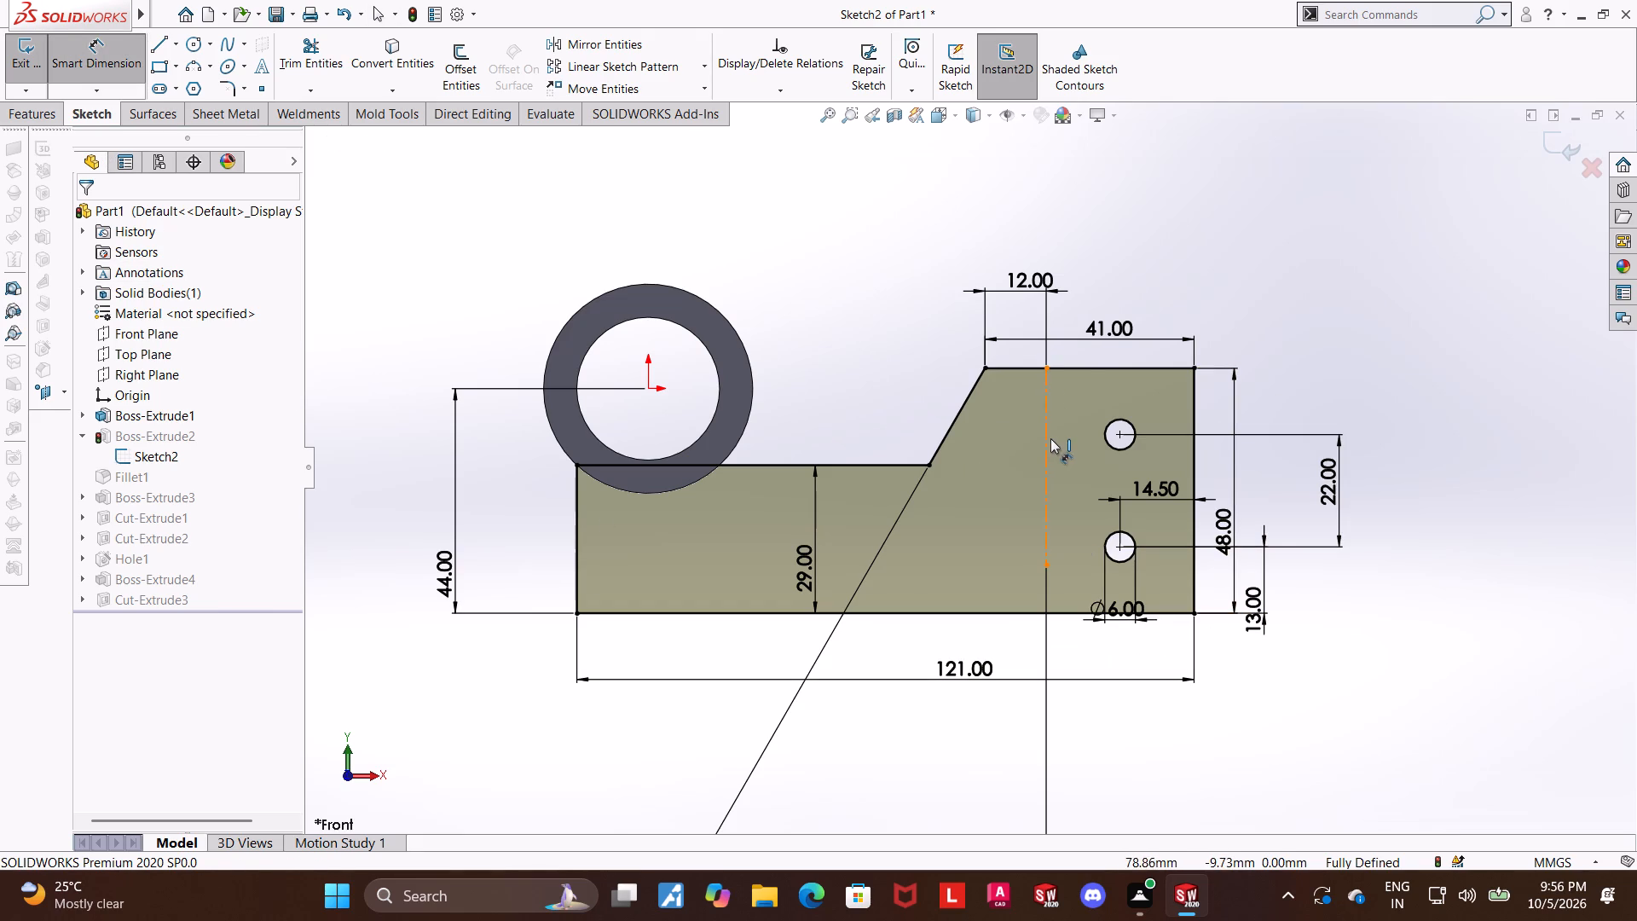
click(1196, 399)
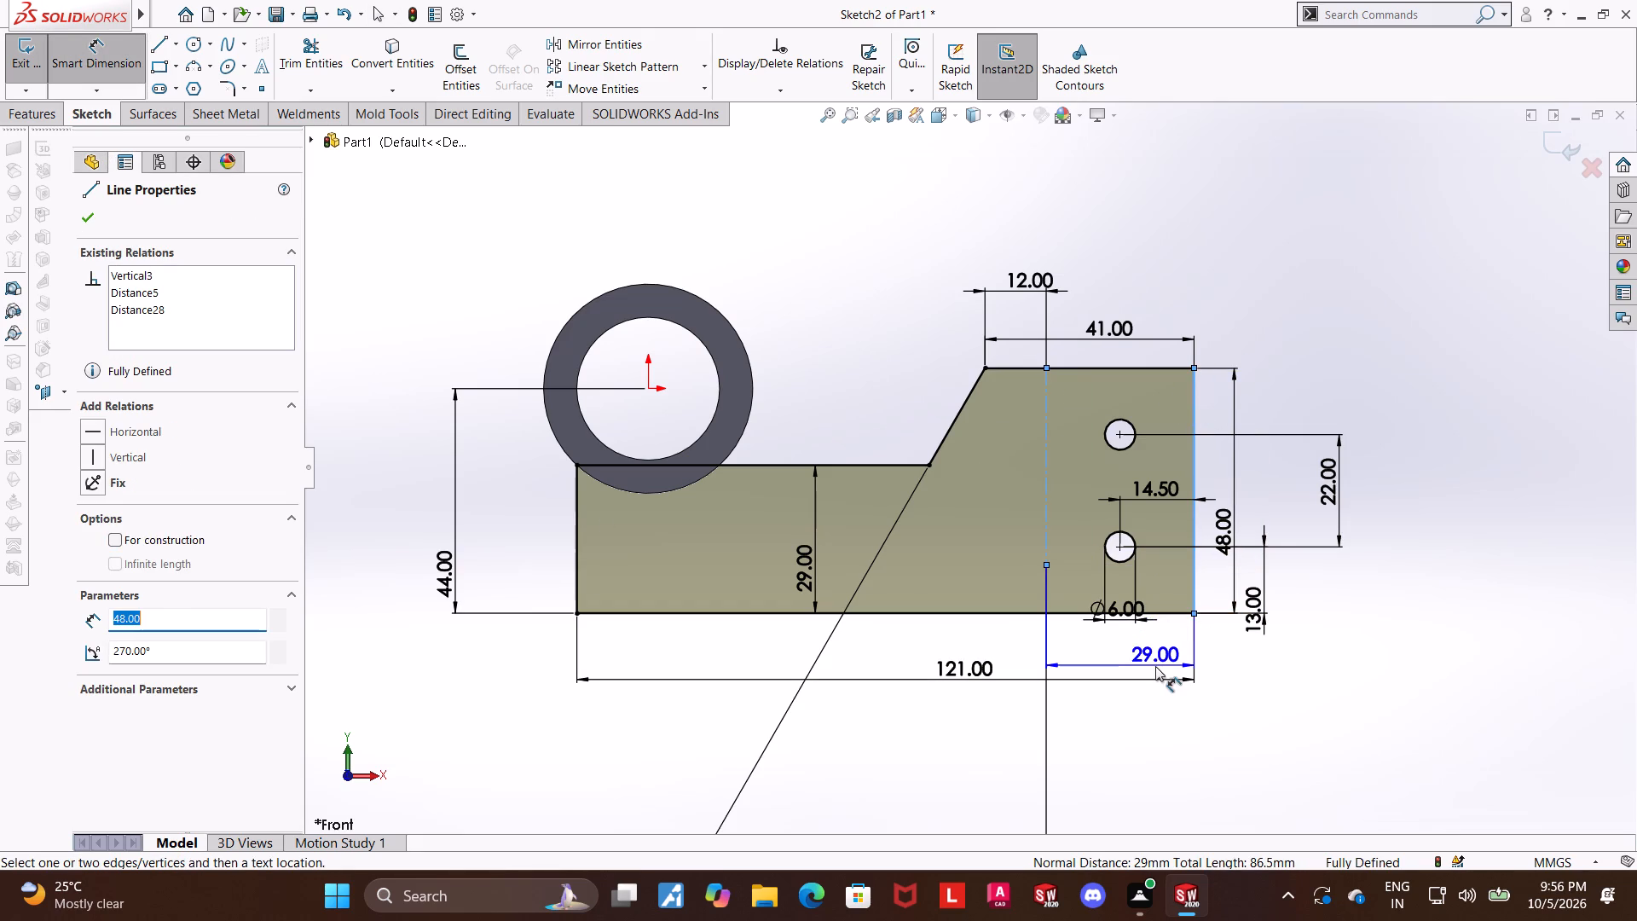
key(Escape)
key(Escape)
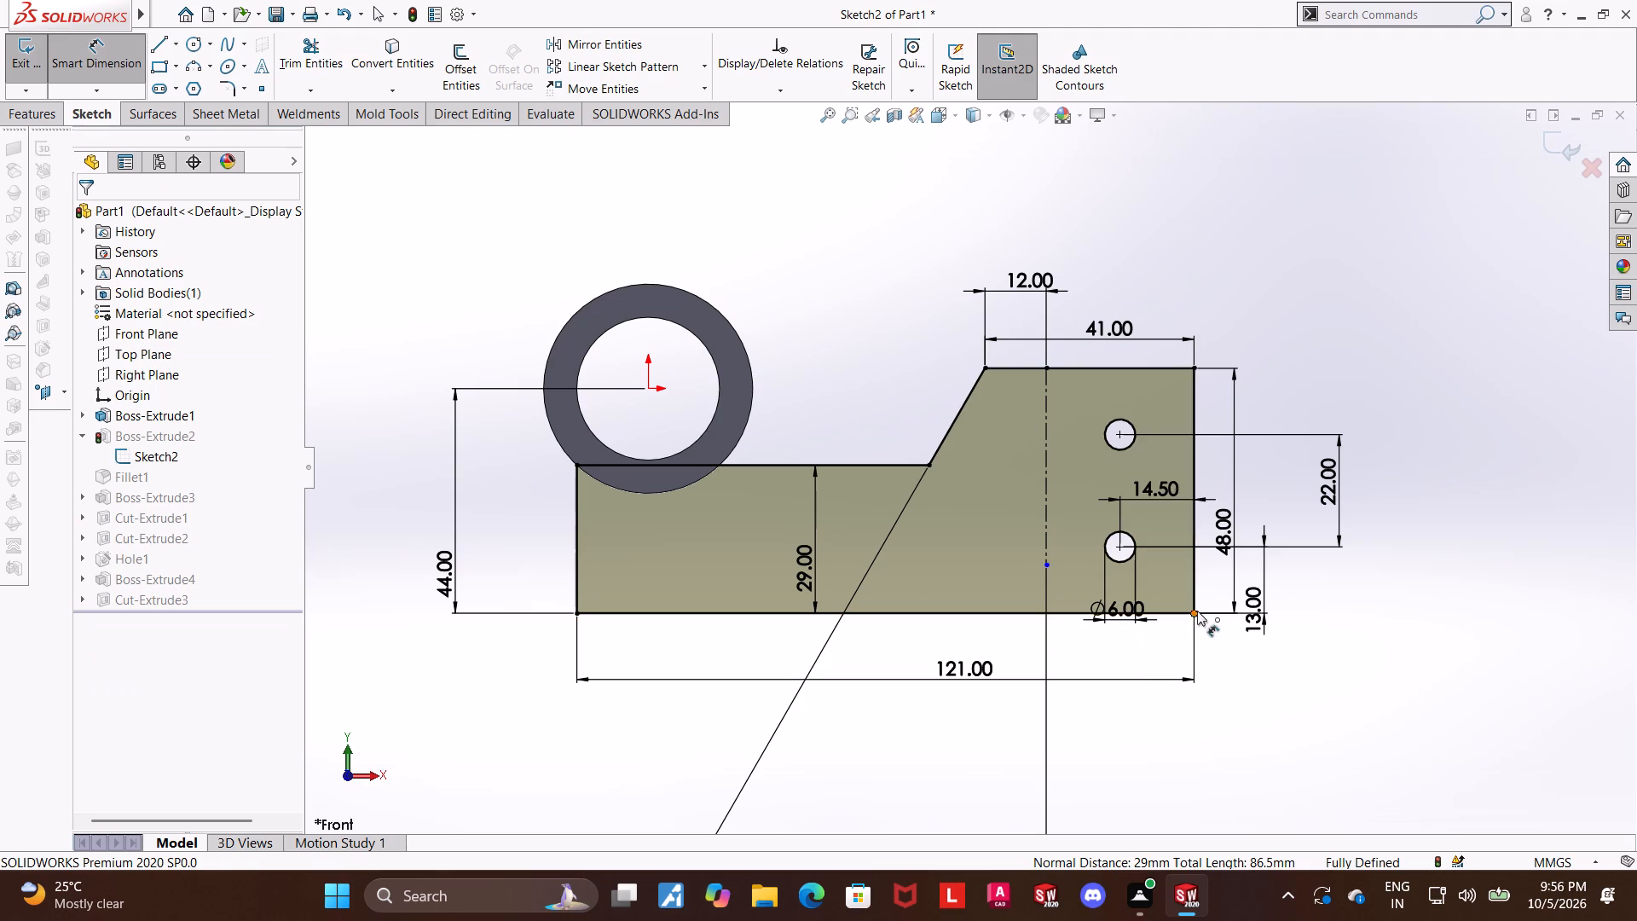
Set the tongue holes' distance from the tongue's end edge to 19 mm and exit the sketch.
double_click(1151, 485)
drag(1189, 478, 1110, 477)
key(1)
key(9)
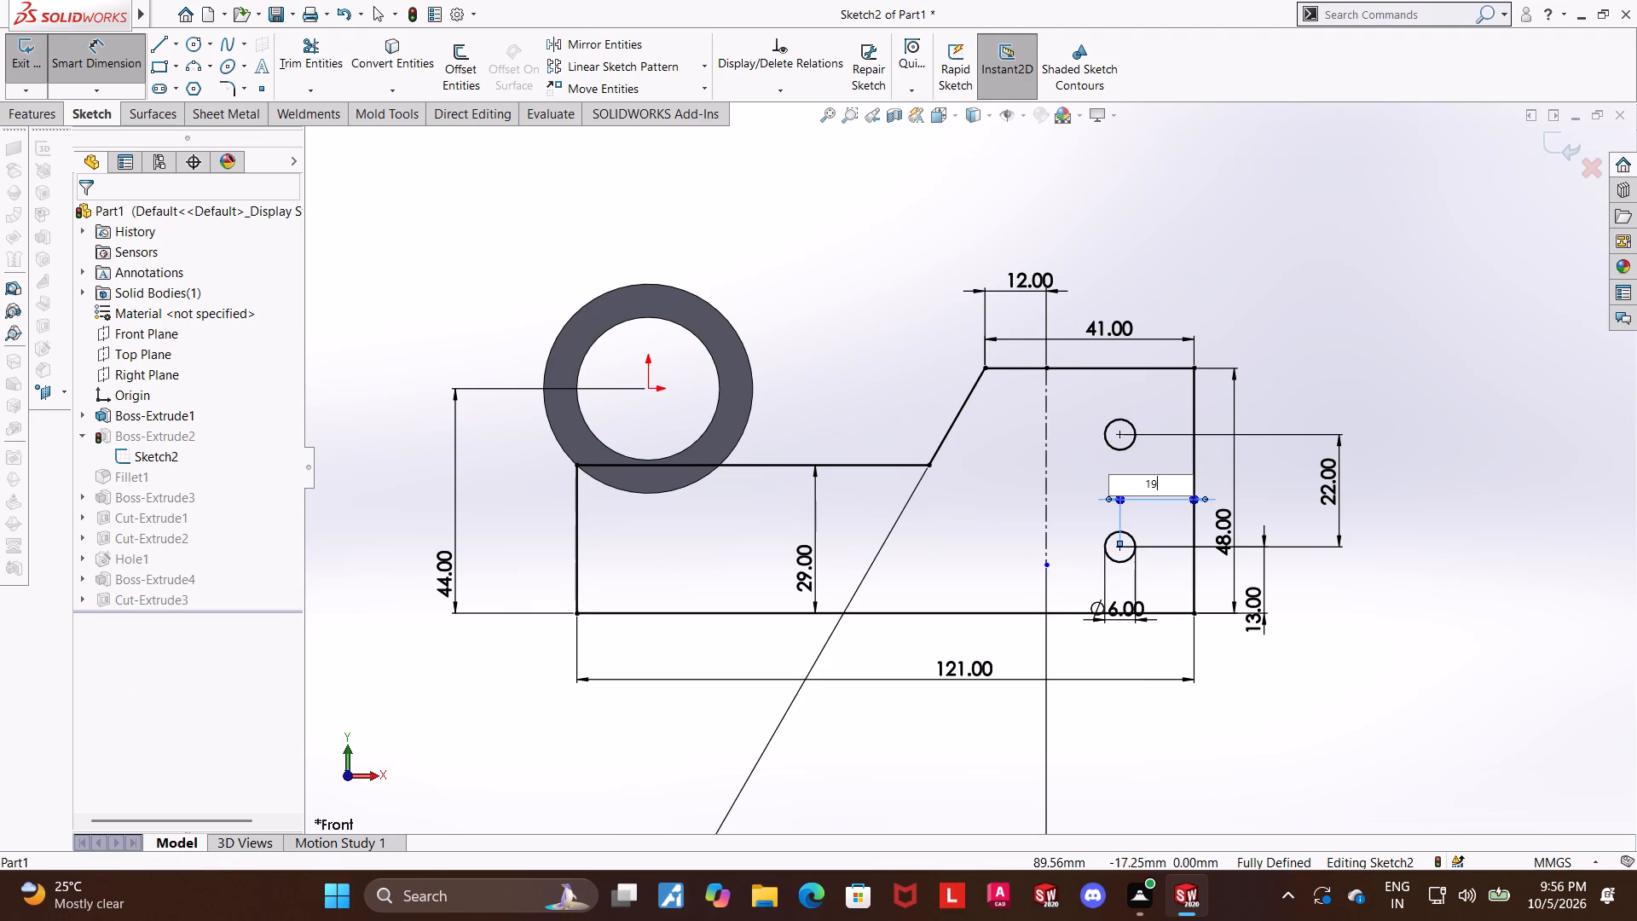
key(Return)
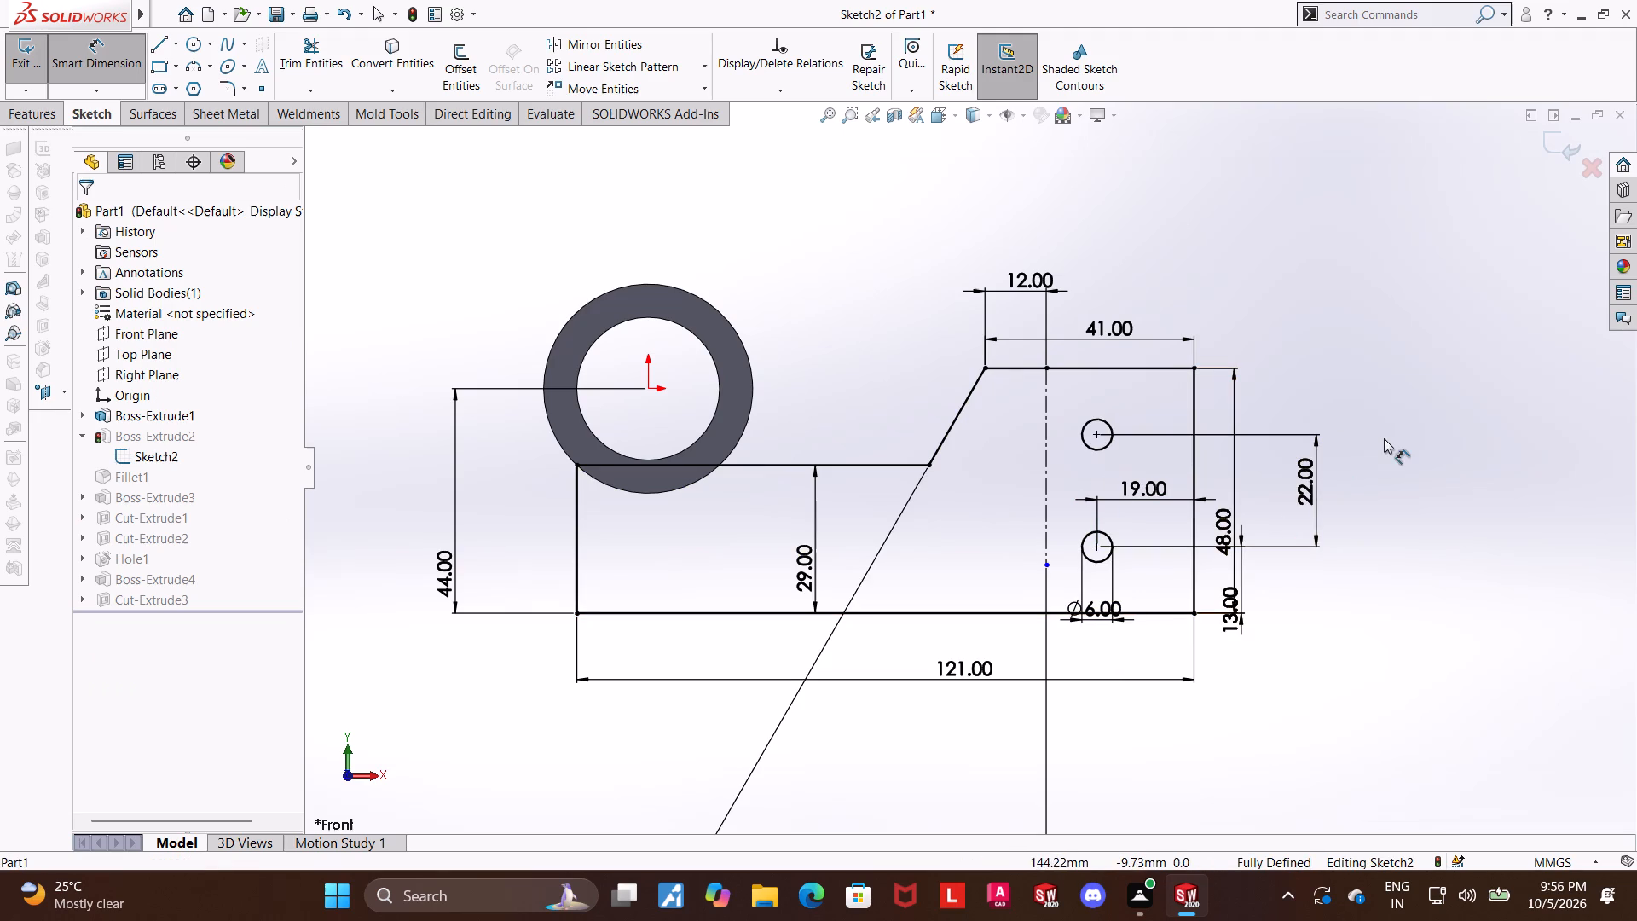
click(1565, 139)
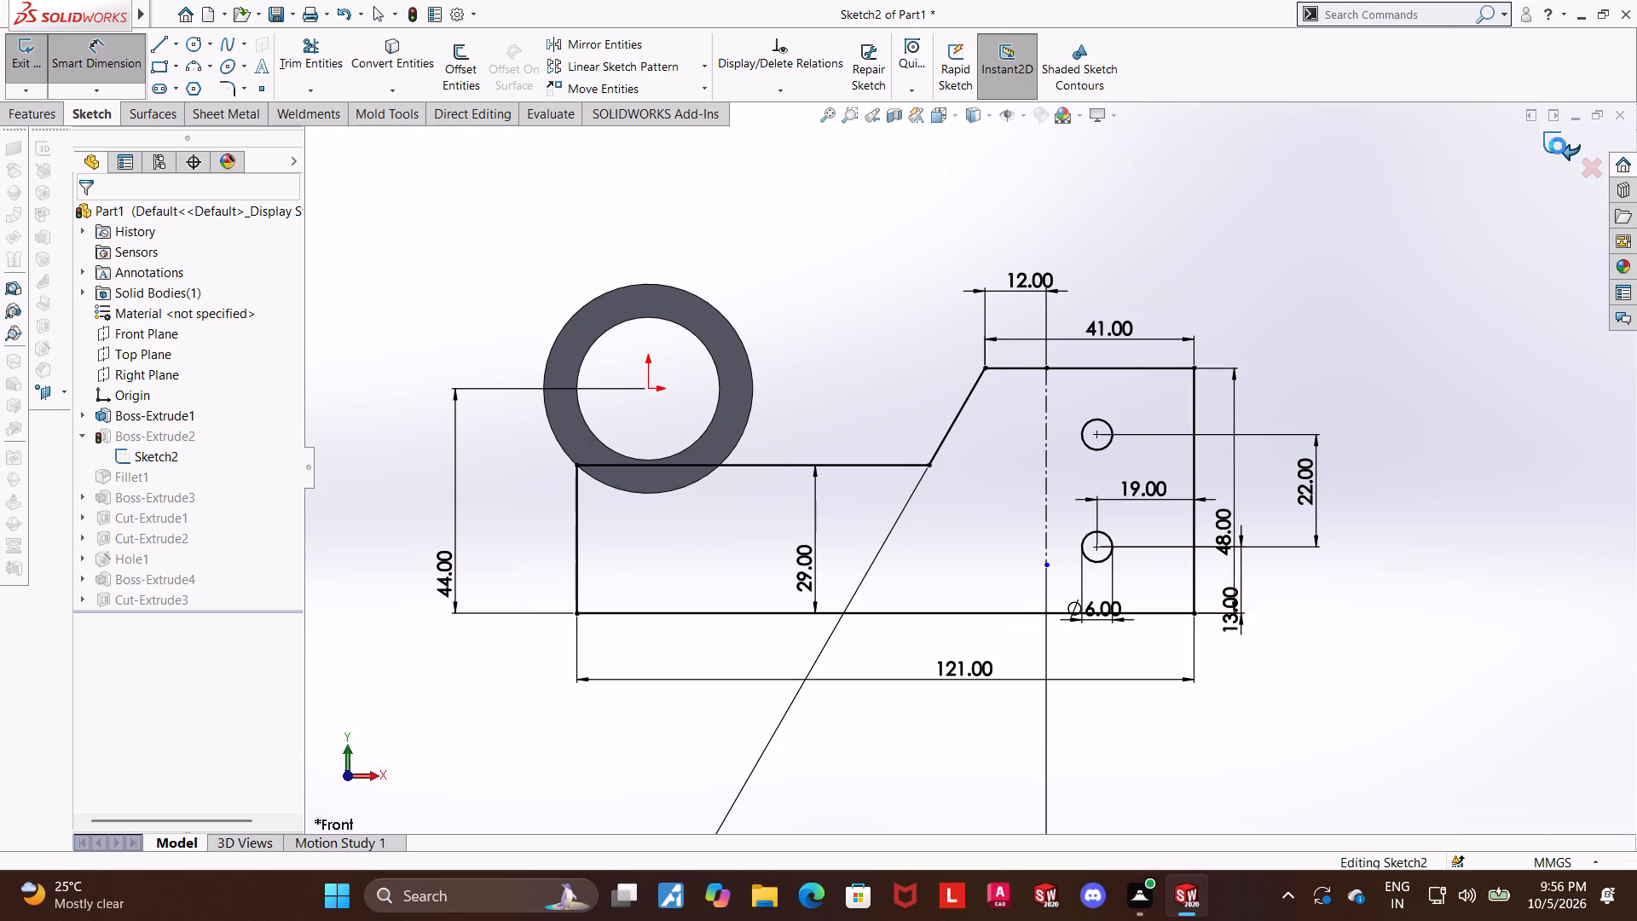
Examine the rebuilt part from several angles, ending in the isometric view.
middle_drag(1405, 333, 1347, 456)
middle_drag(1365, 443, 1356, 449)
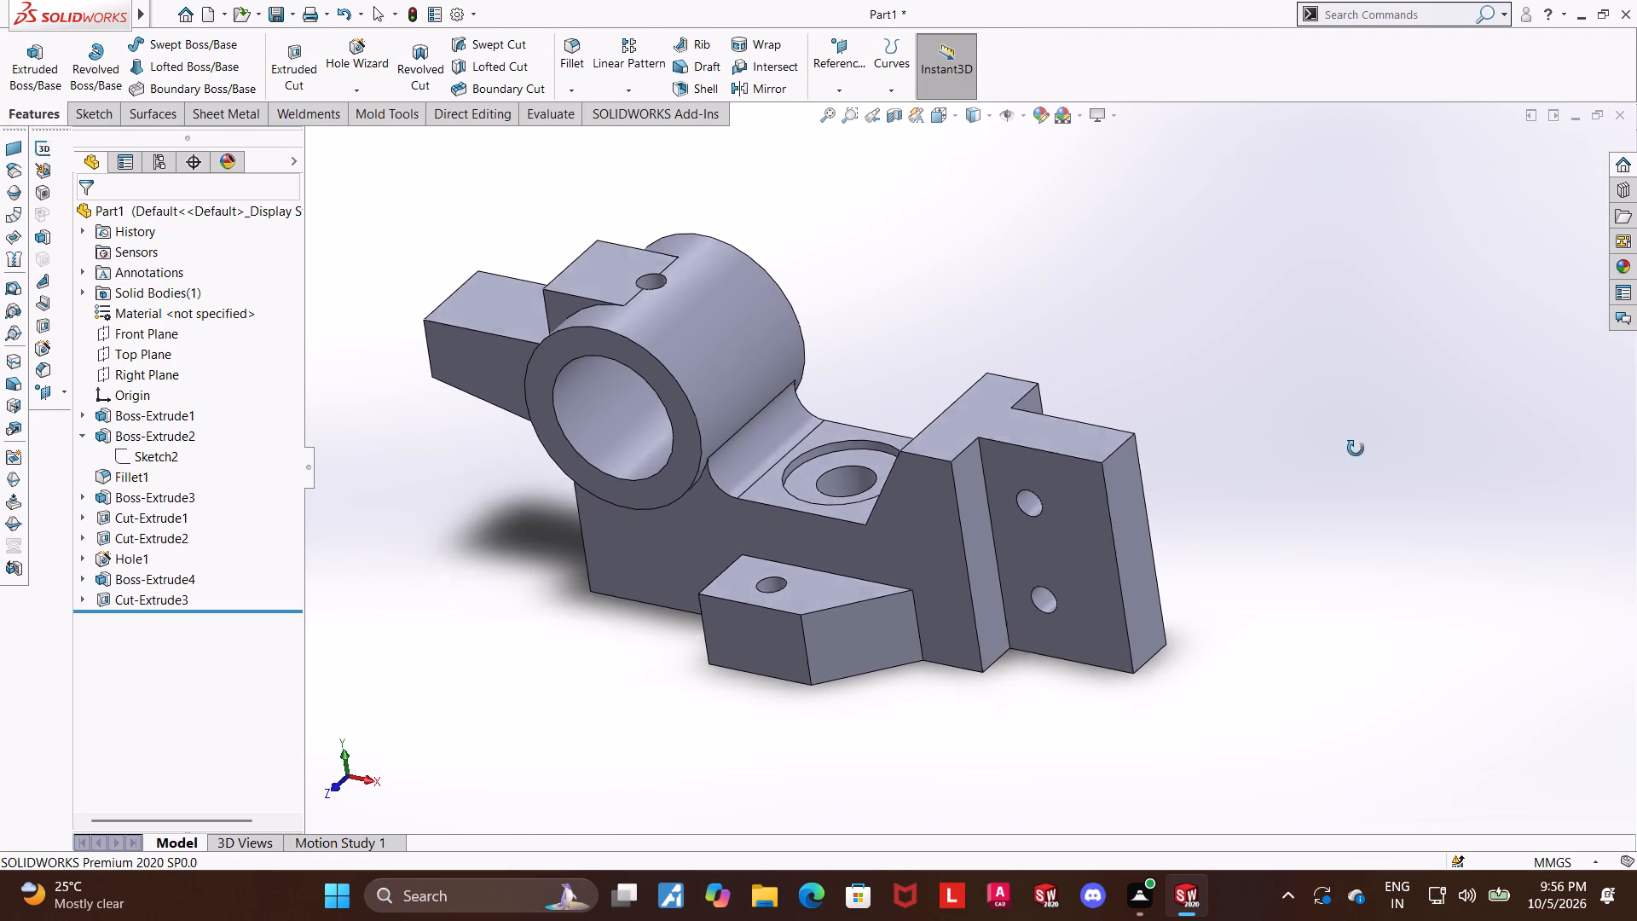
middle_drag(1356, 449, 1403, 443)
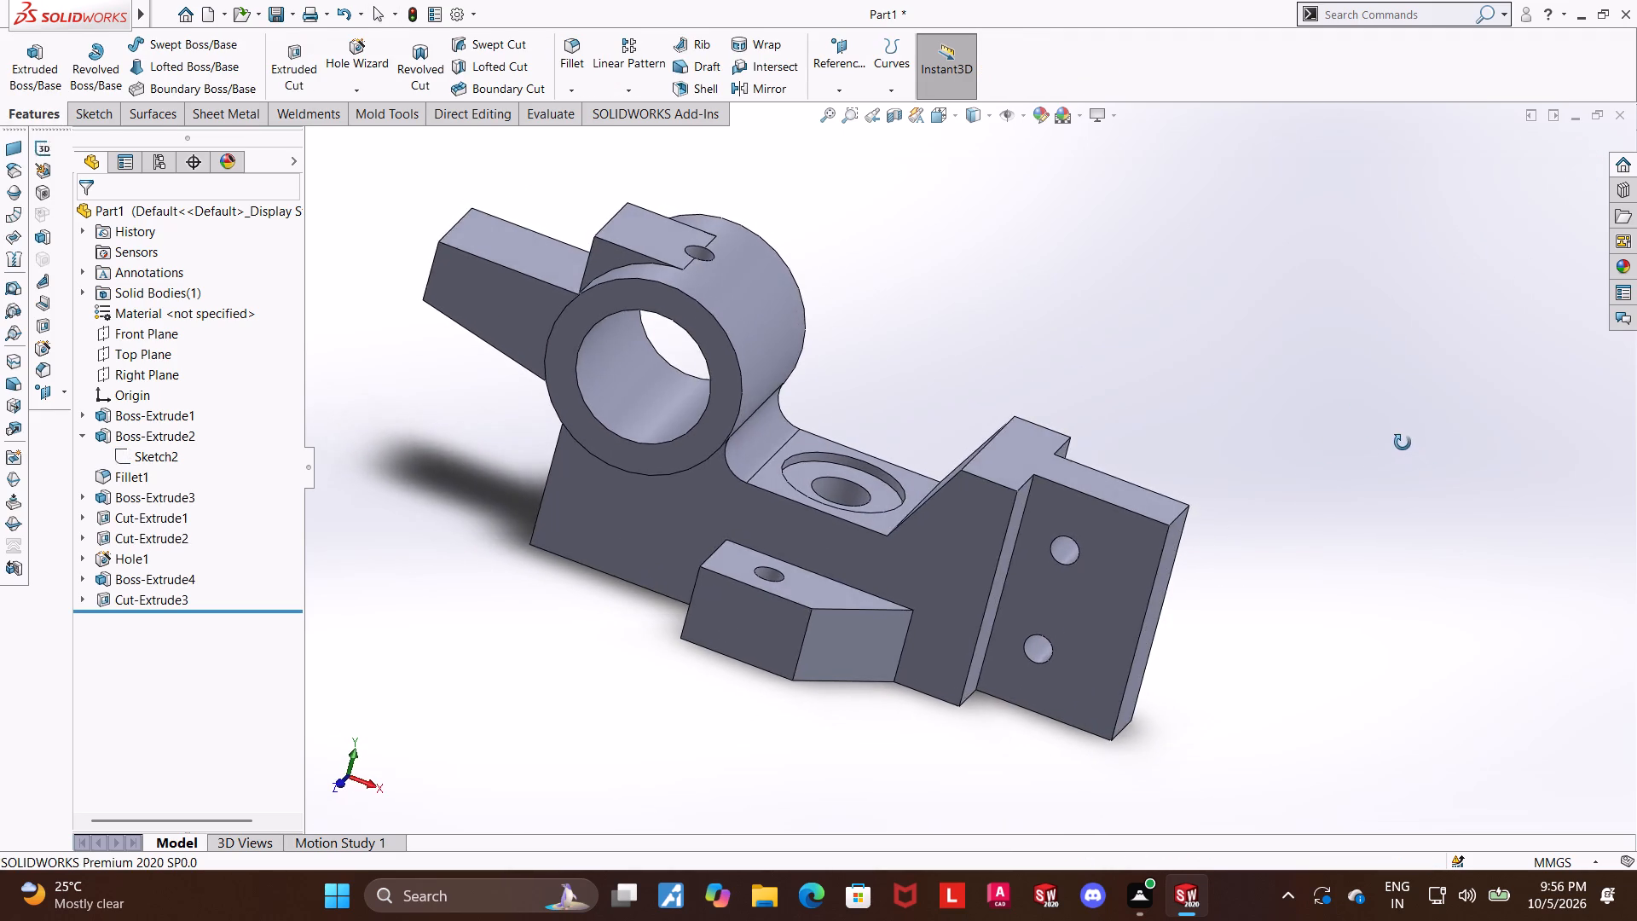
middle_drag(1403, 443, 1382, 428)
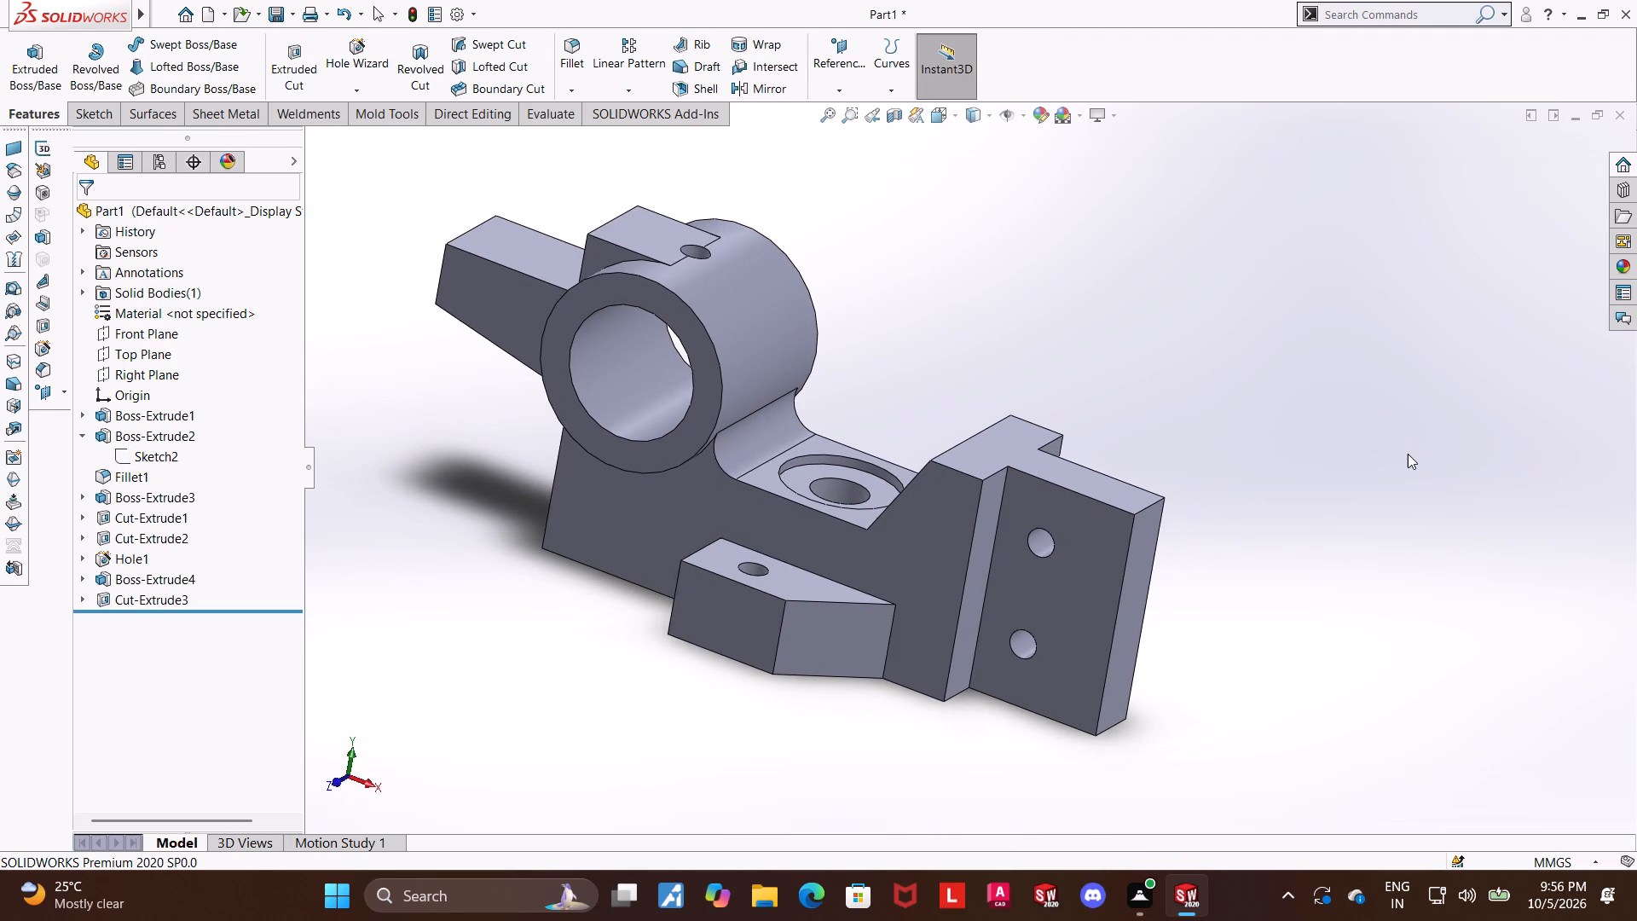
click(946, 109)
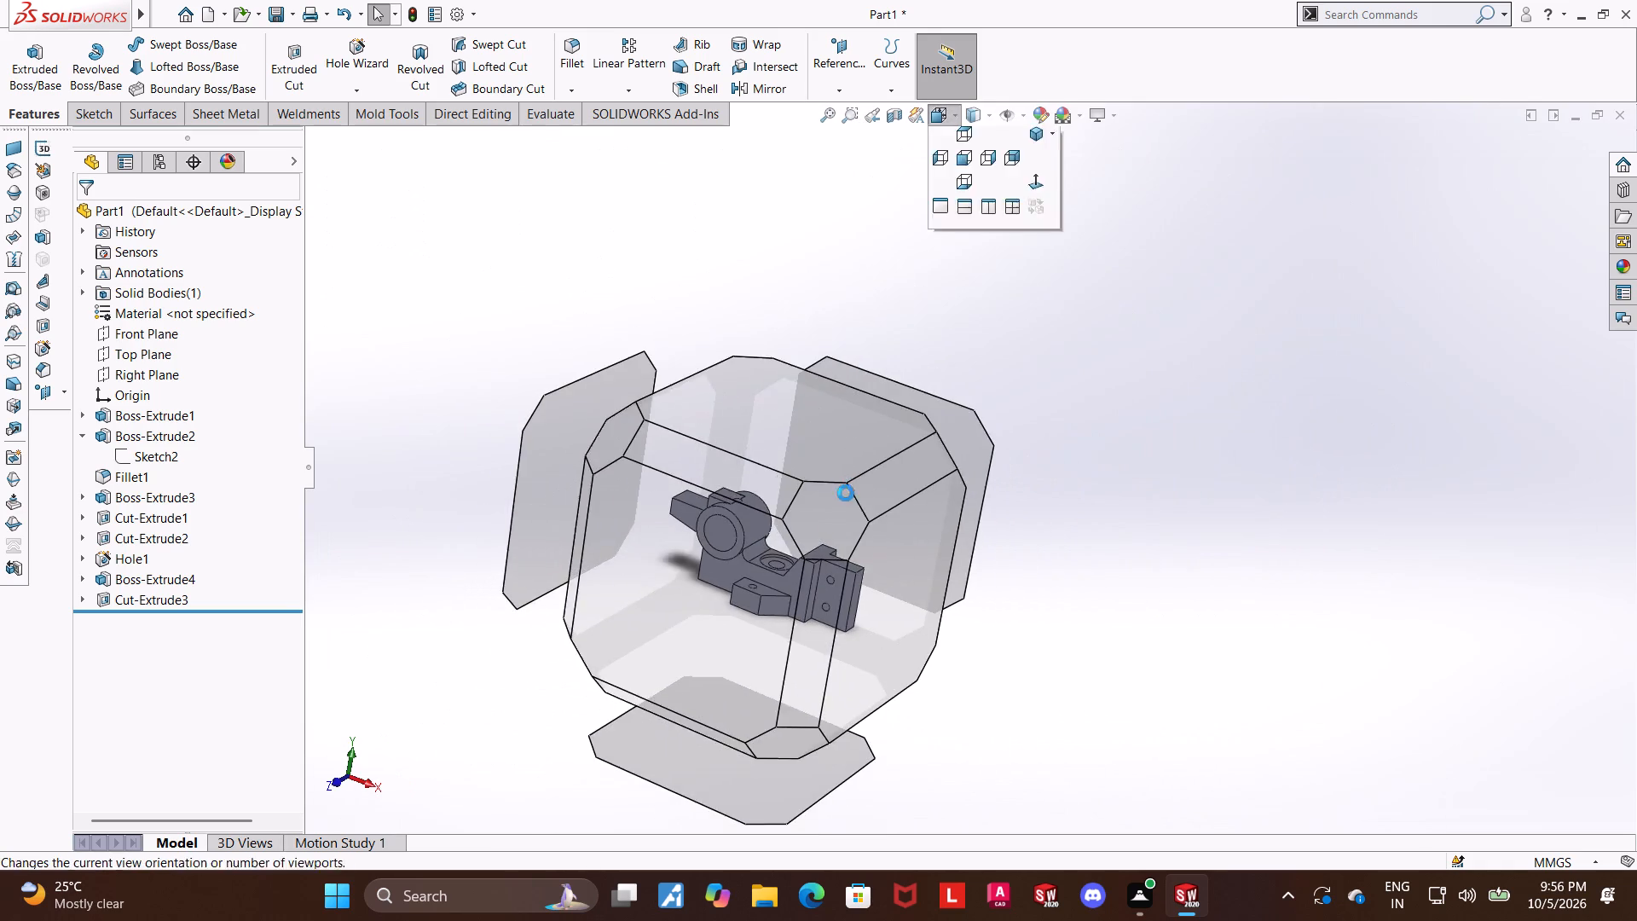
click(833, 528)
scroll(1032, 543, down, 1)
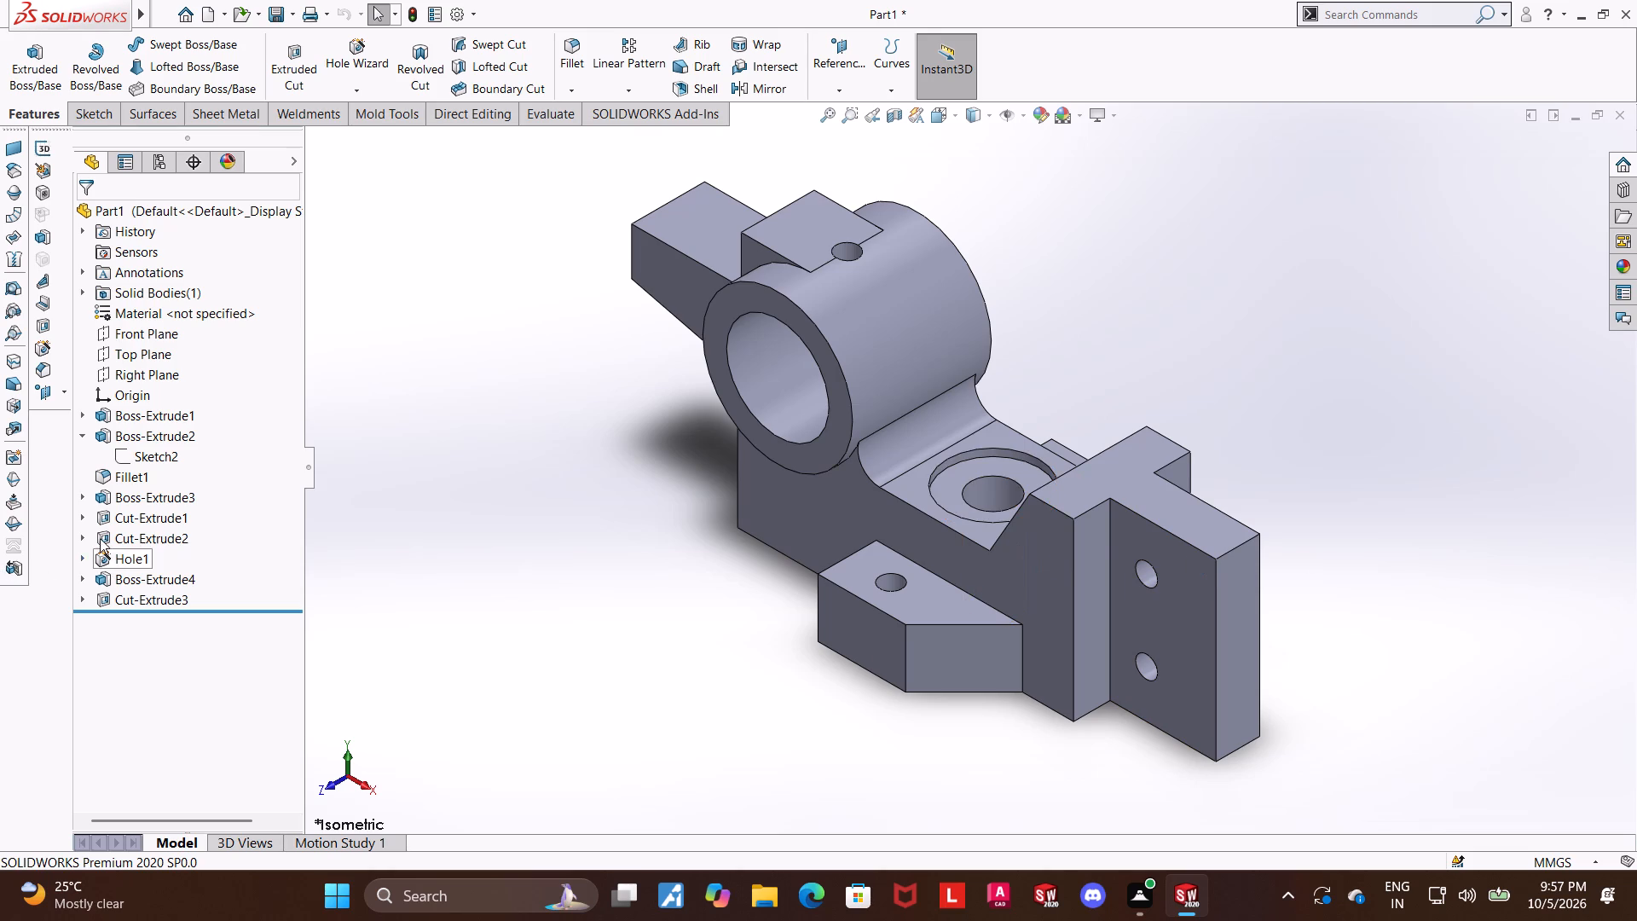
Open Boss-Extrude2's base profile sketch for editing, viewed normal to its plane.
click(126, 455)
middle_drag(683, 654, 760, 497)
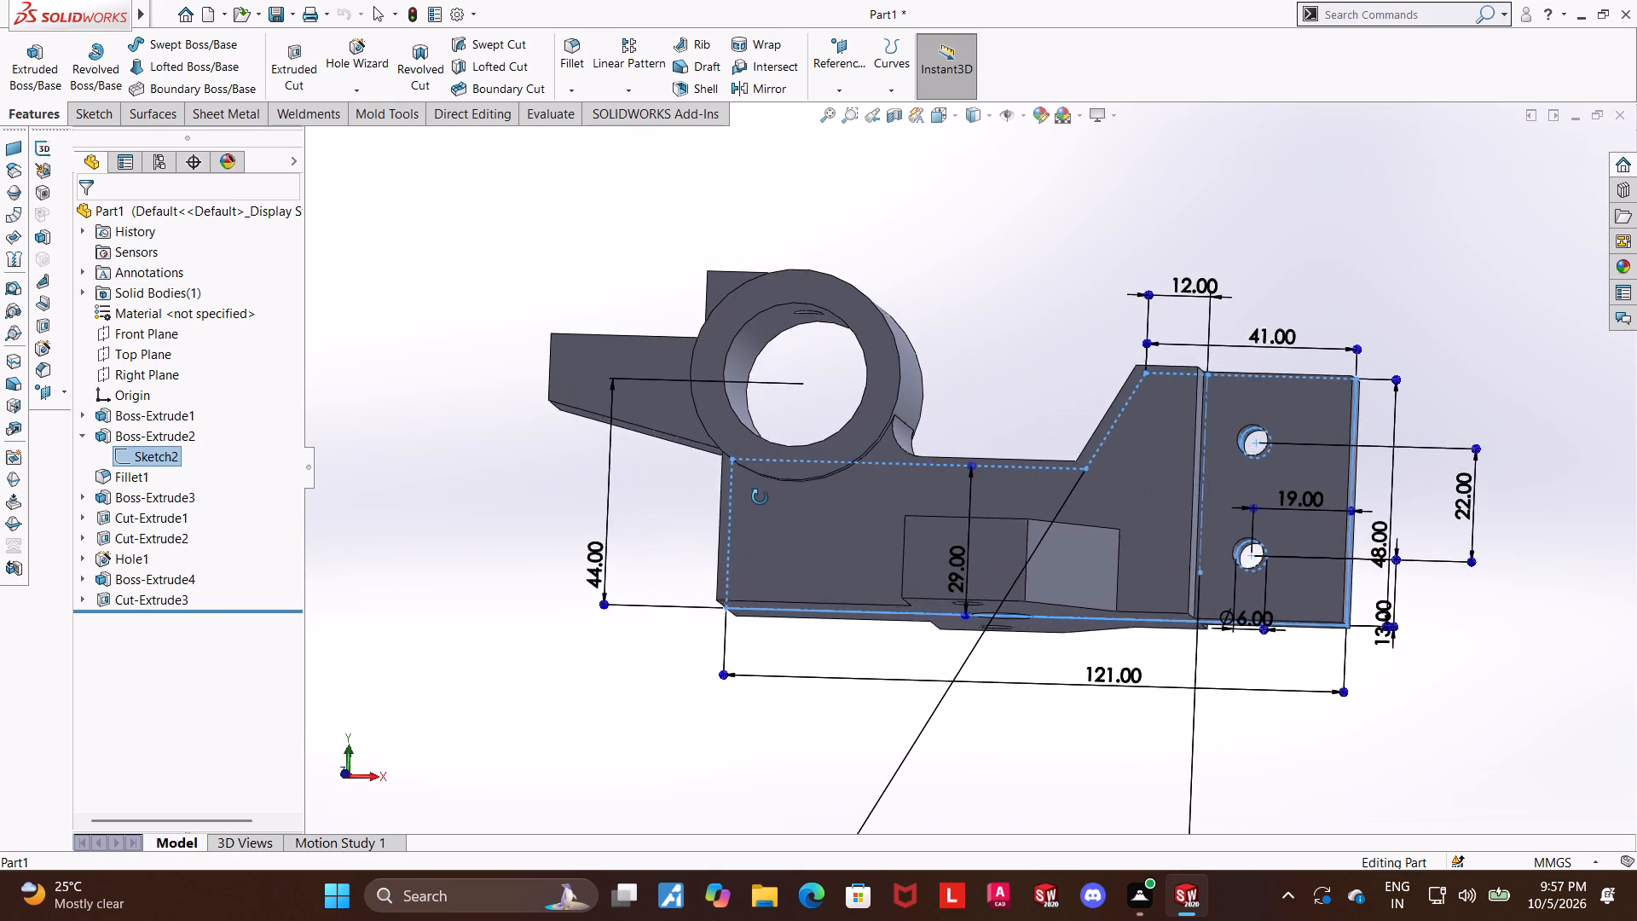
middle_drag(760, 497, 761, 522)
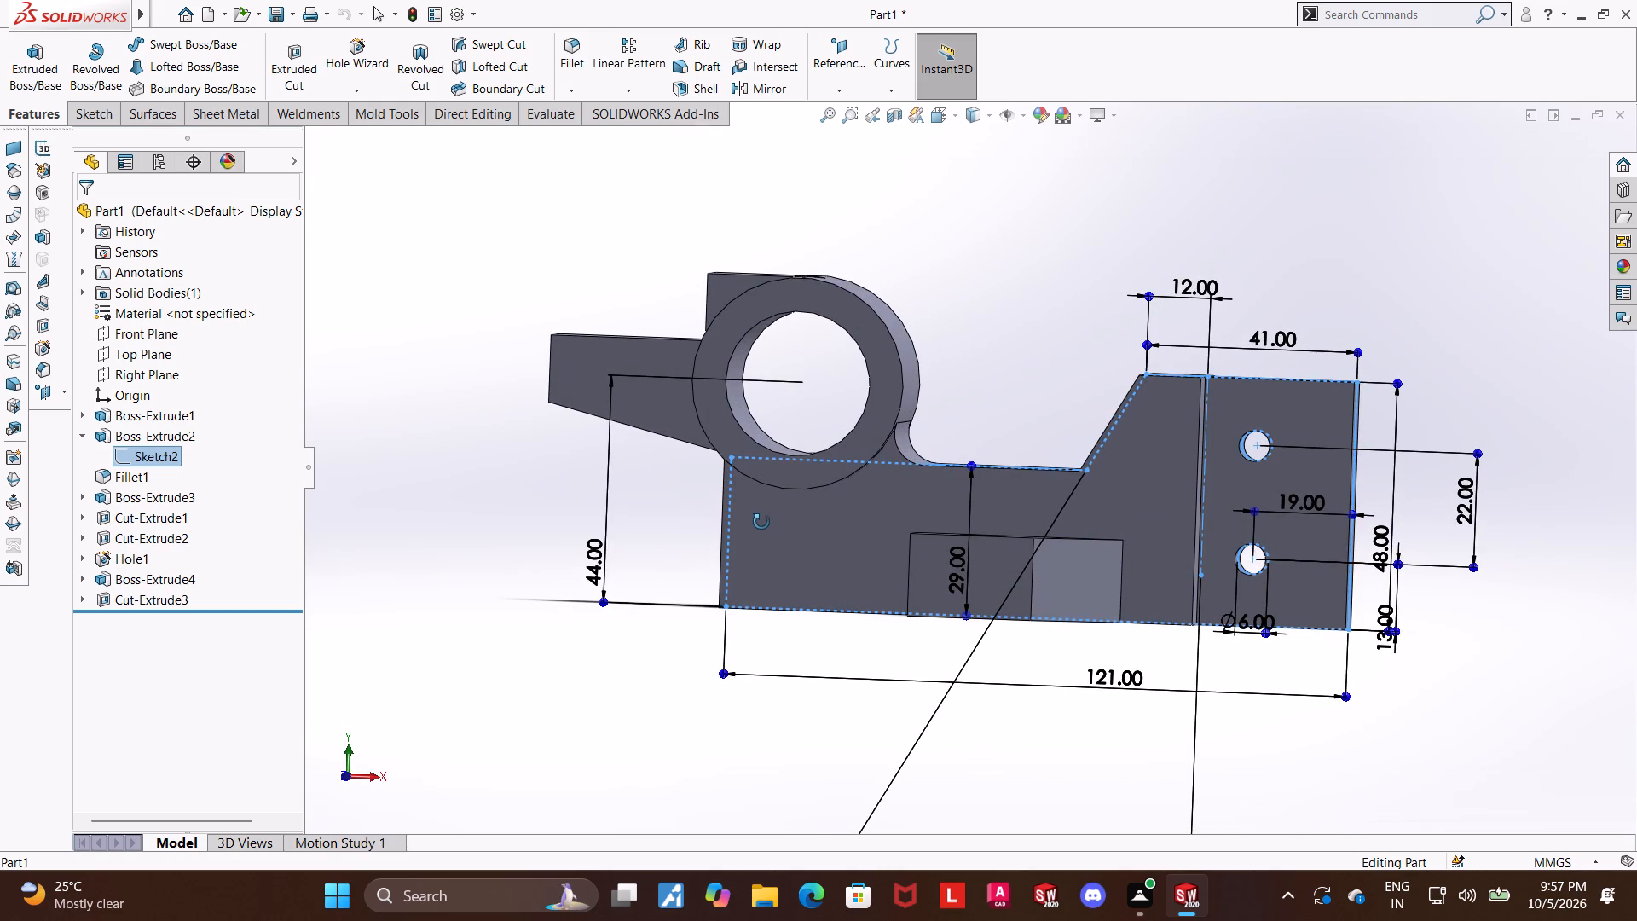
middle_drag(761, 522, 763, 522)
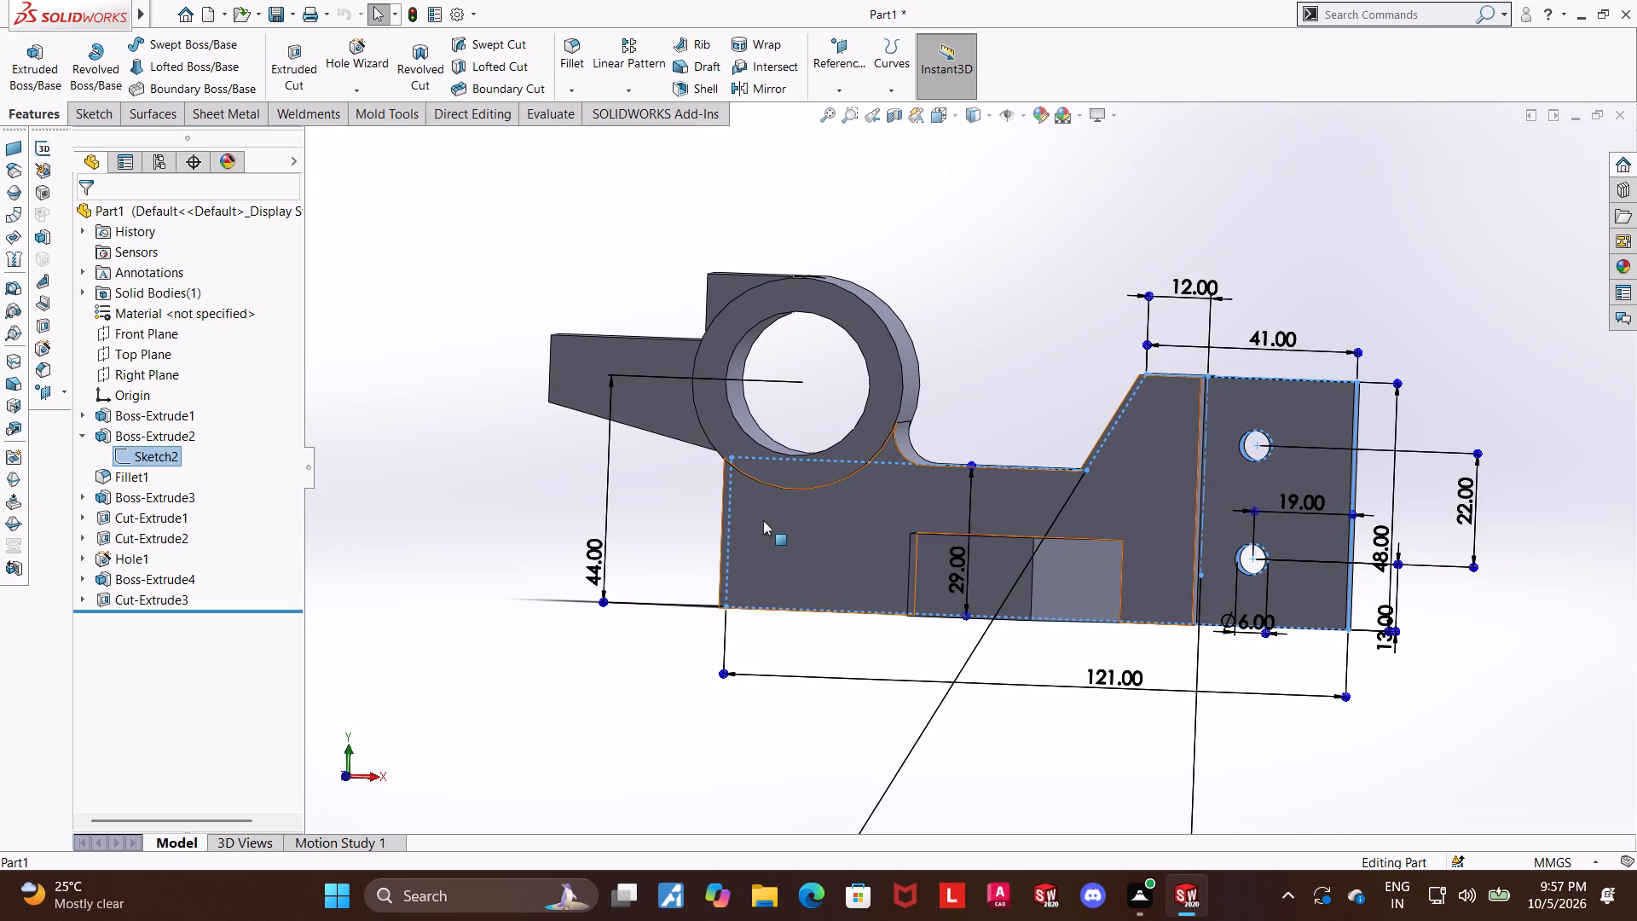
click(161, 454)
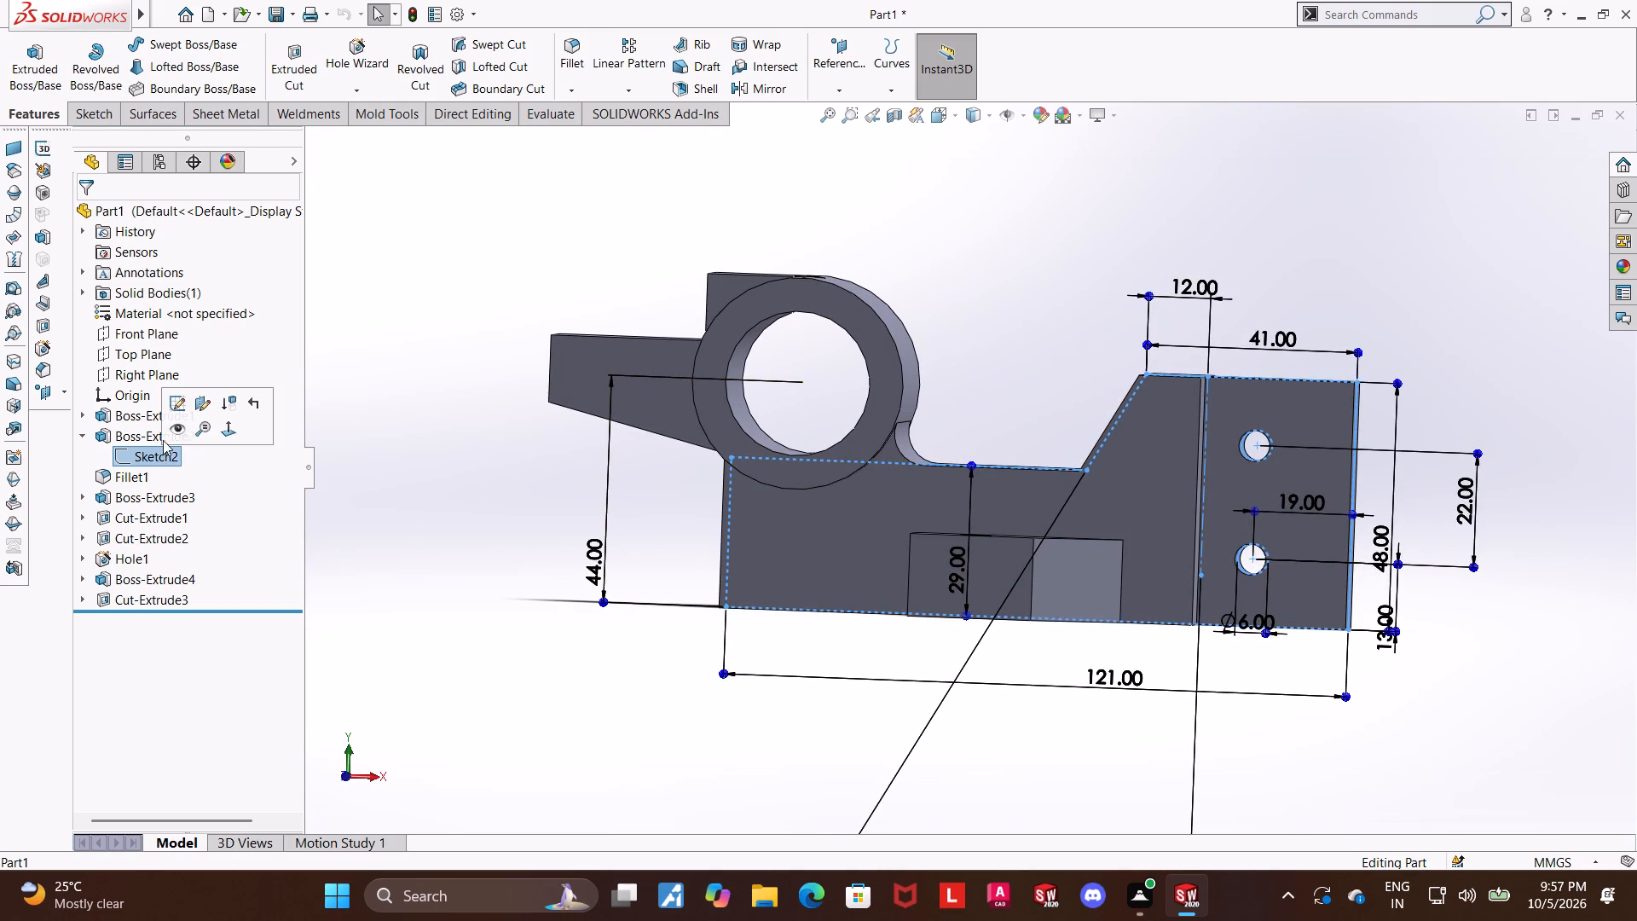
click(235, 424)
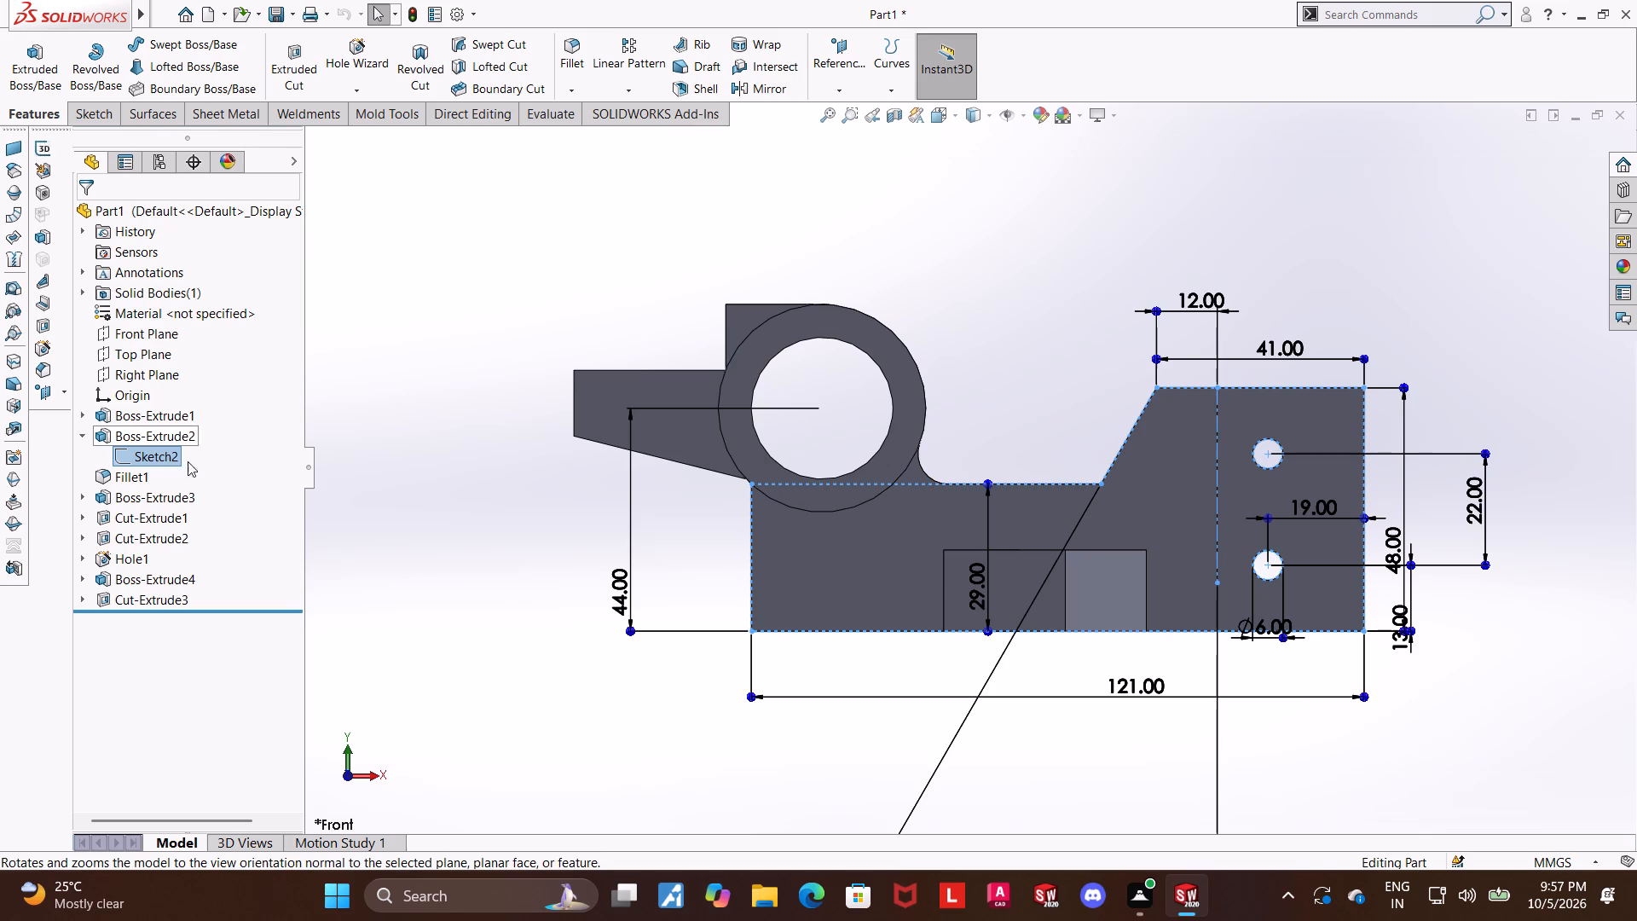
click(171, 459)
click(187, 418)
click(471, 489)
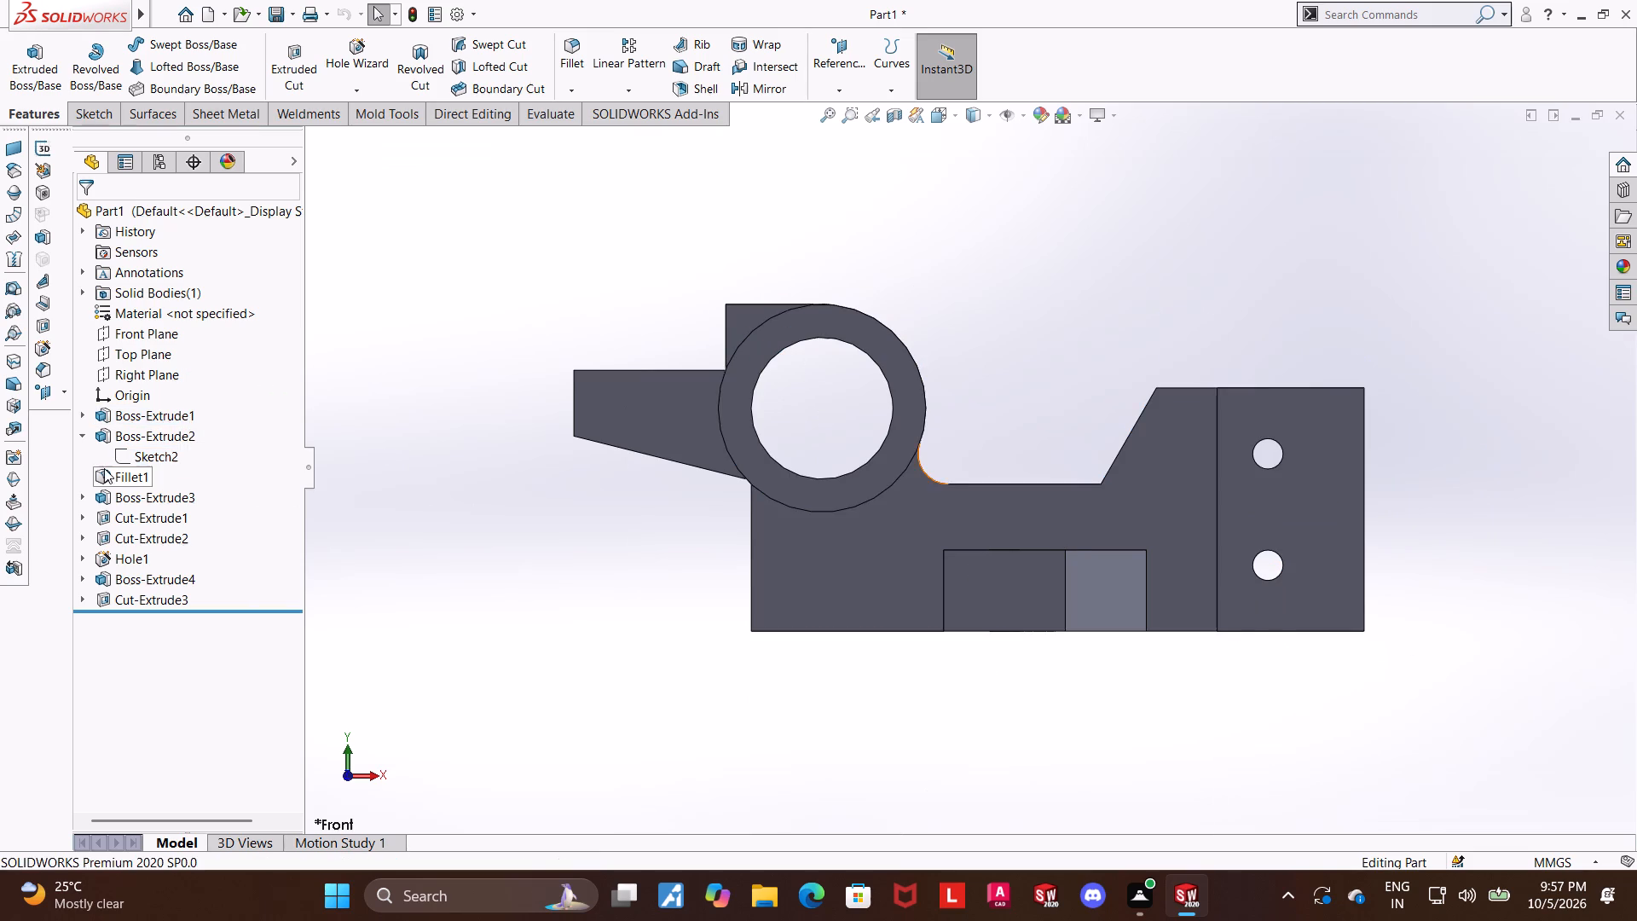
click(130, 447)
click(150, 393)
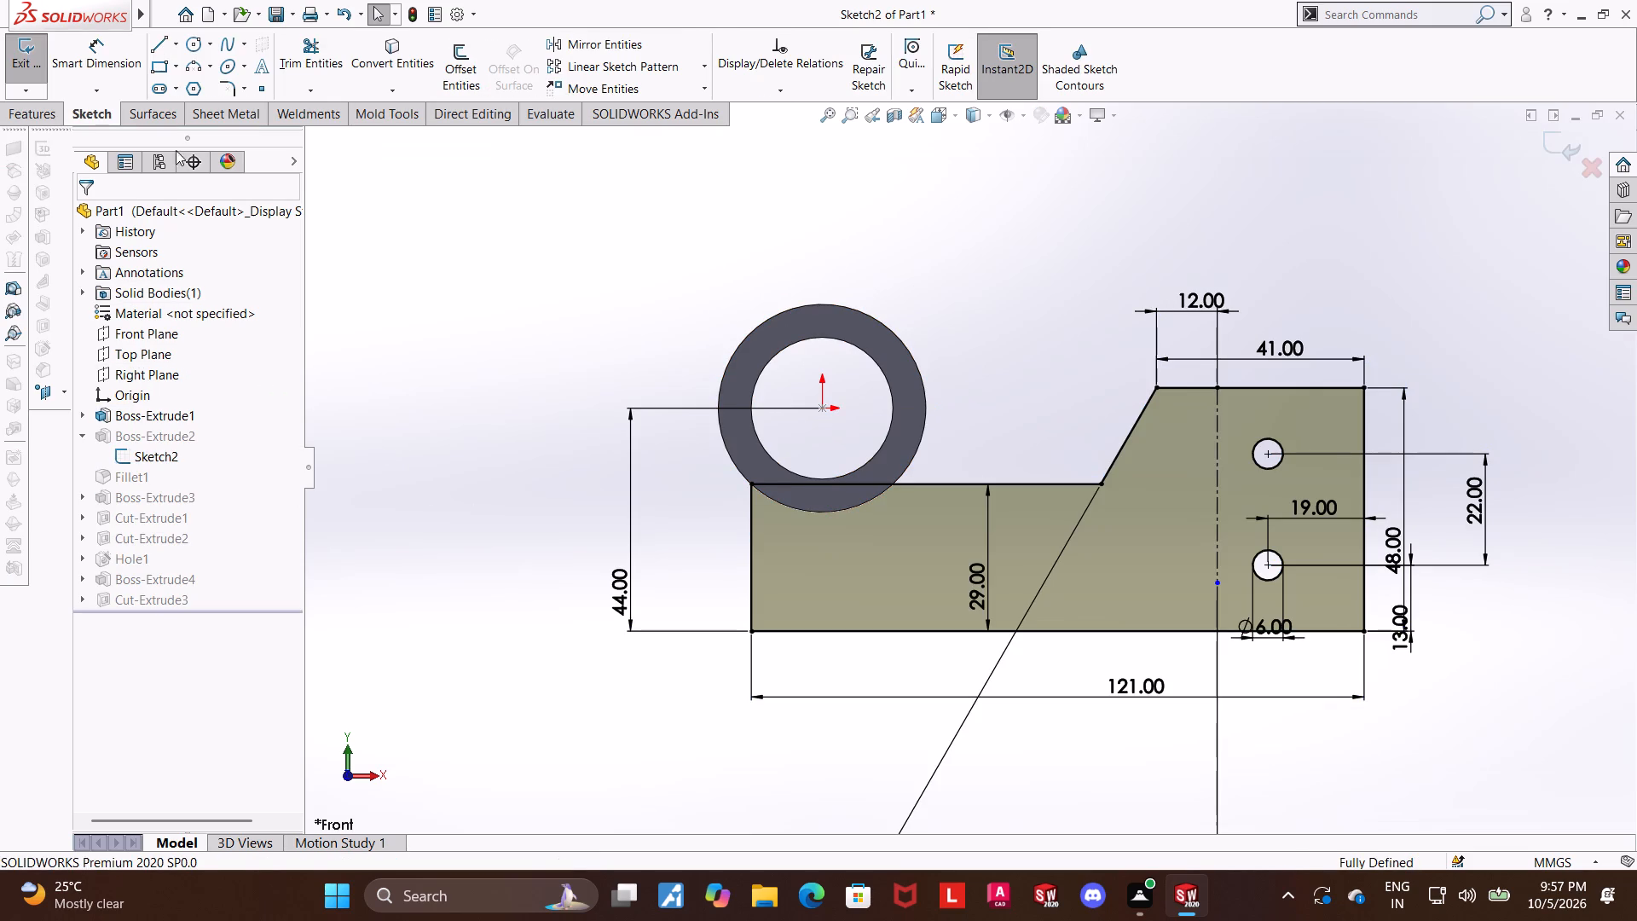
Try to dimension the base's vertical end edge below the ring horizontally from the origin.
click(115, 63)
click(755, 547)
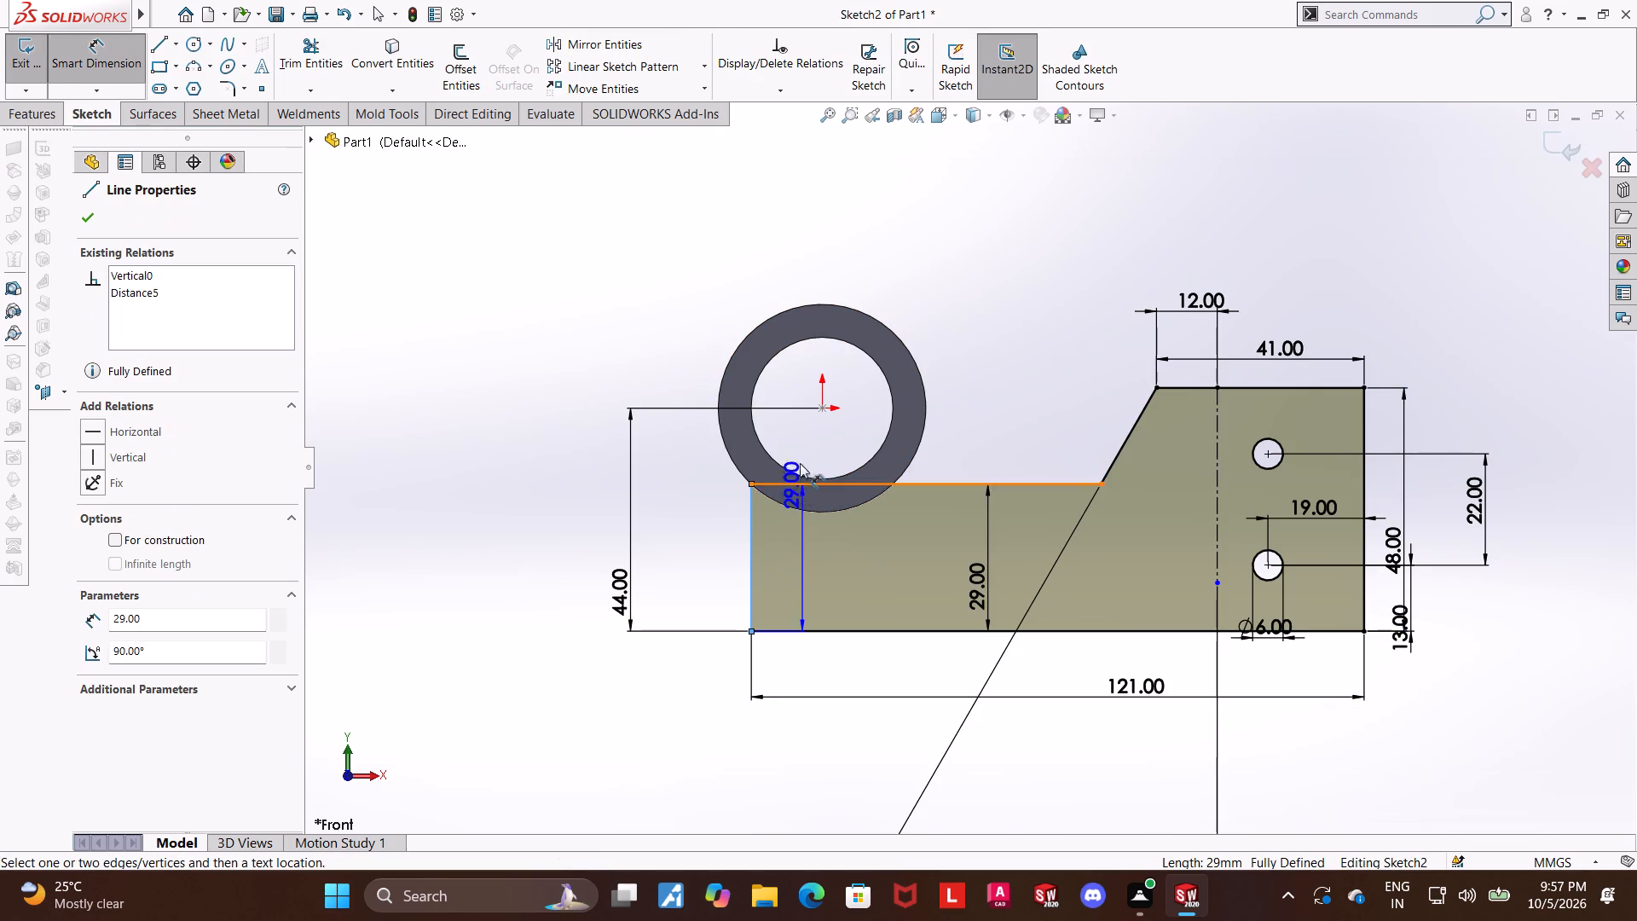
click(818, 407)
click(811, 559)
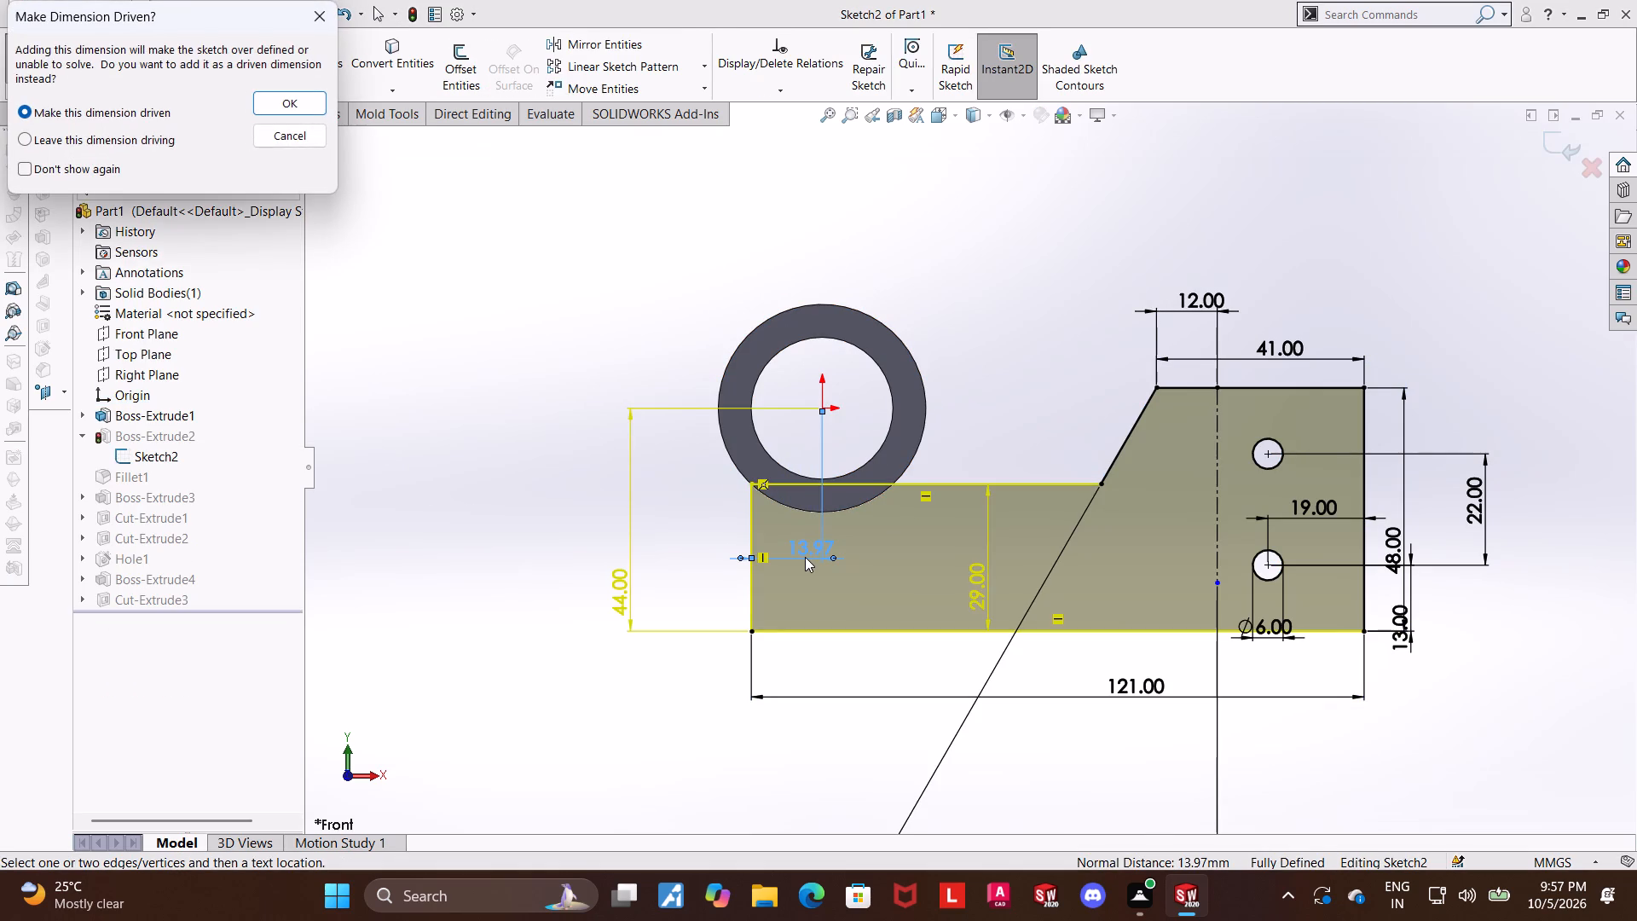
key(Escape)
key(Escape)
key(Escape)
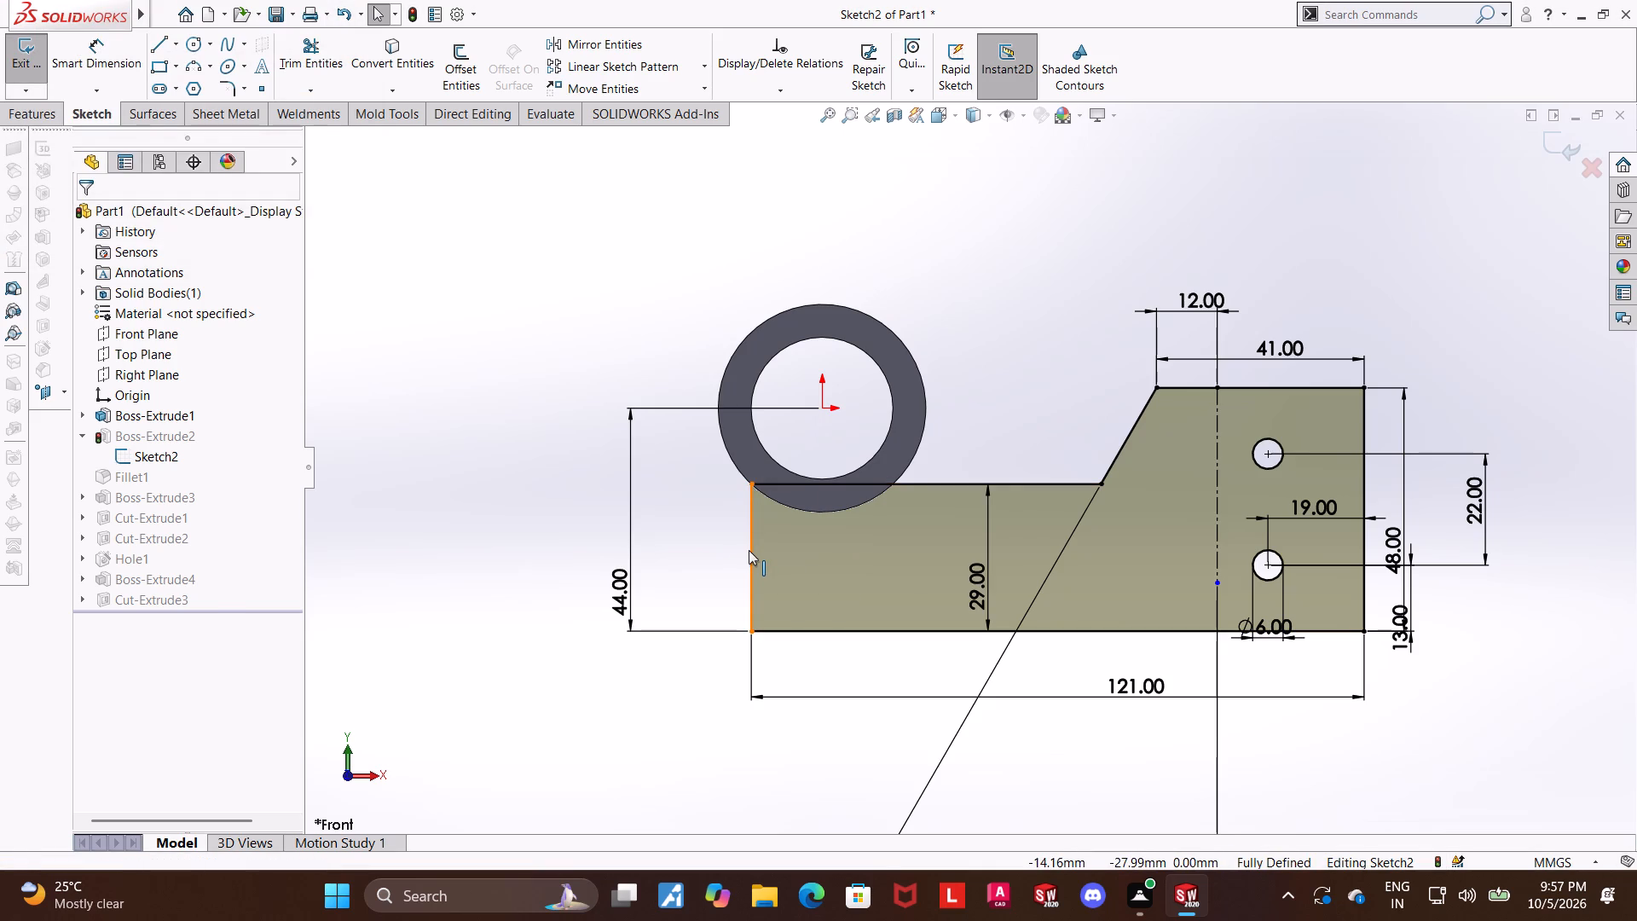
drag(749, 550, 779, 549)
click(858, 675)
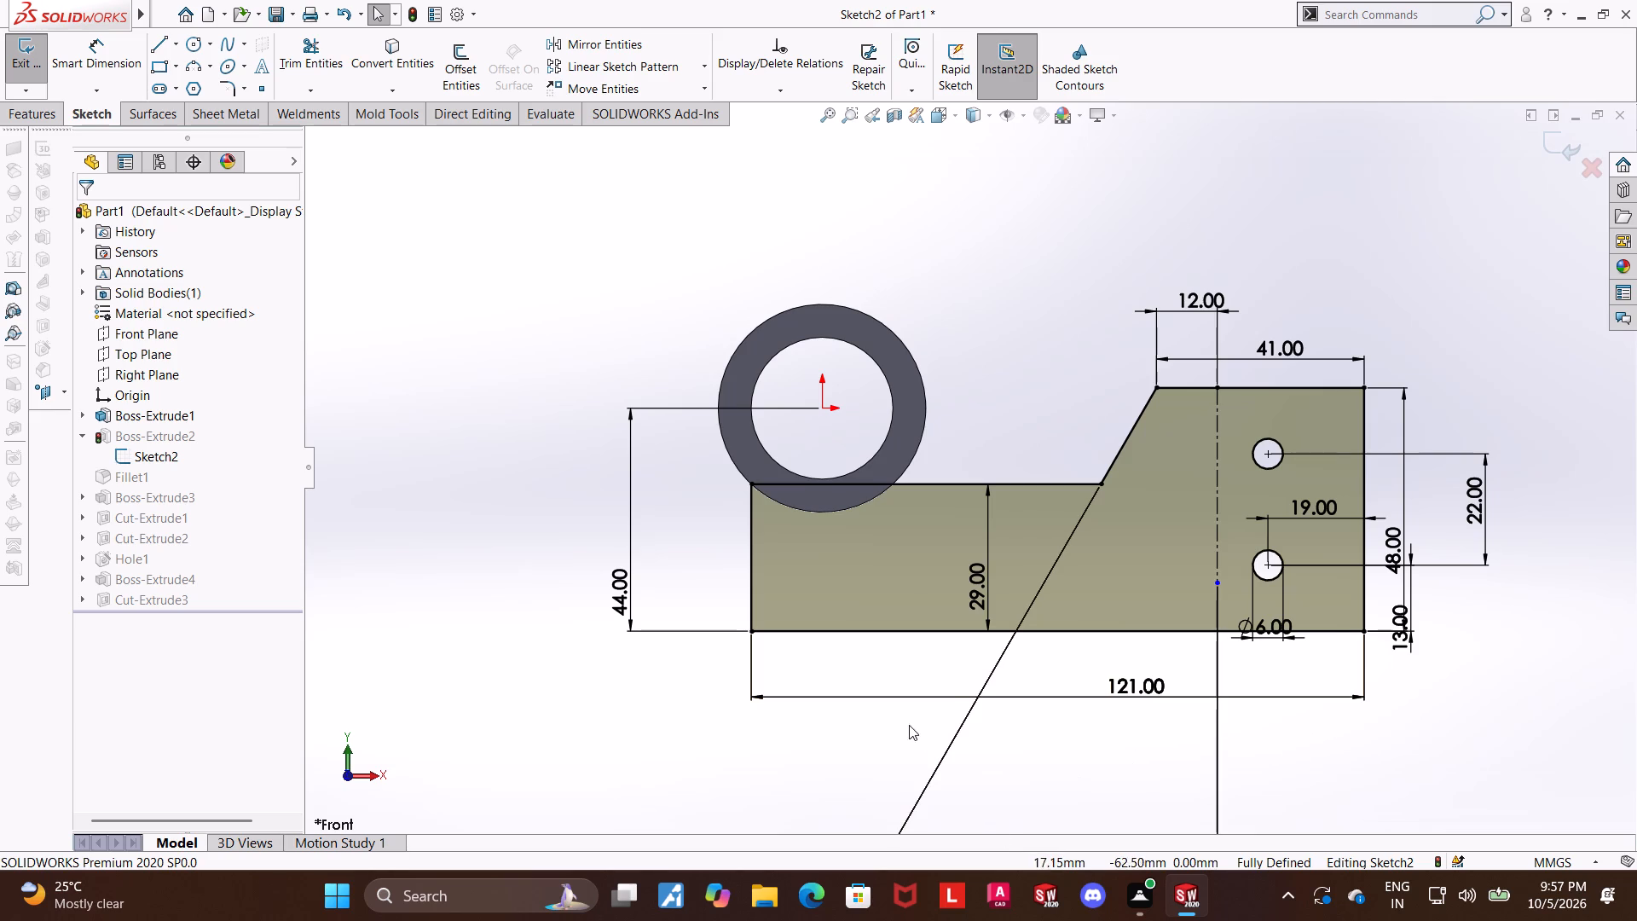
Delete the coincident relation on the base profile's upper corner point at the ring's outer edge.
scroll(778, 539, down, 3)
right_click(771, 436)
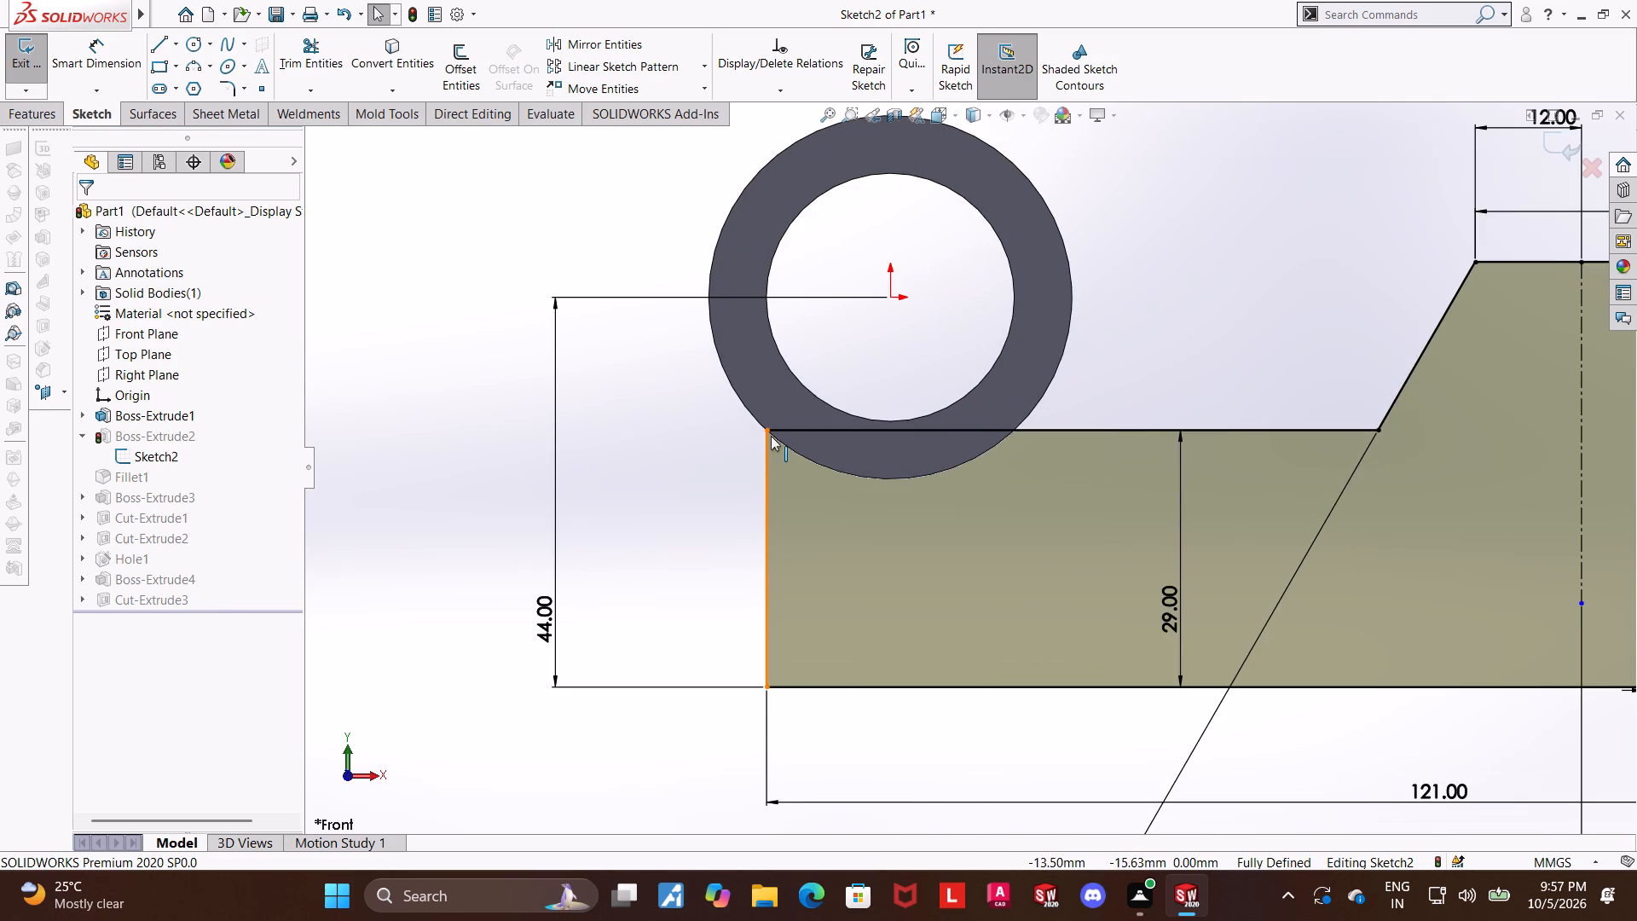
key(Escape)
key(Escape)
key(Escape)
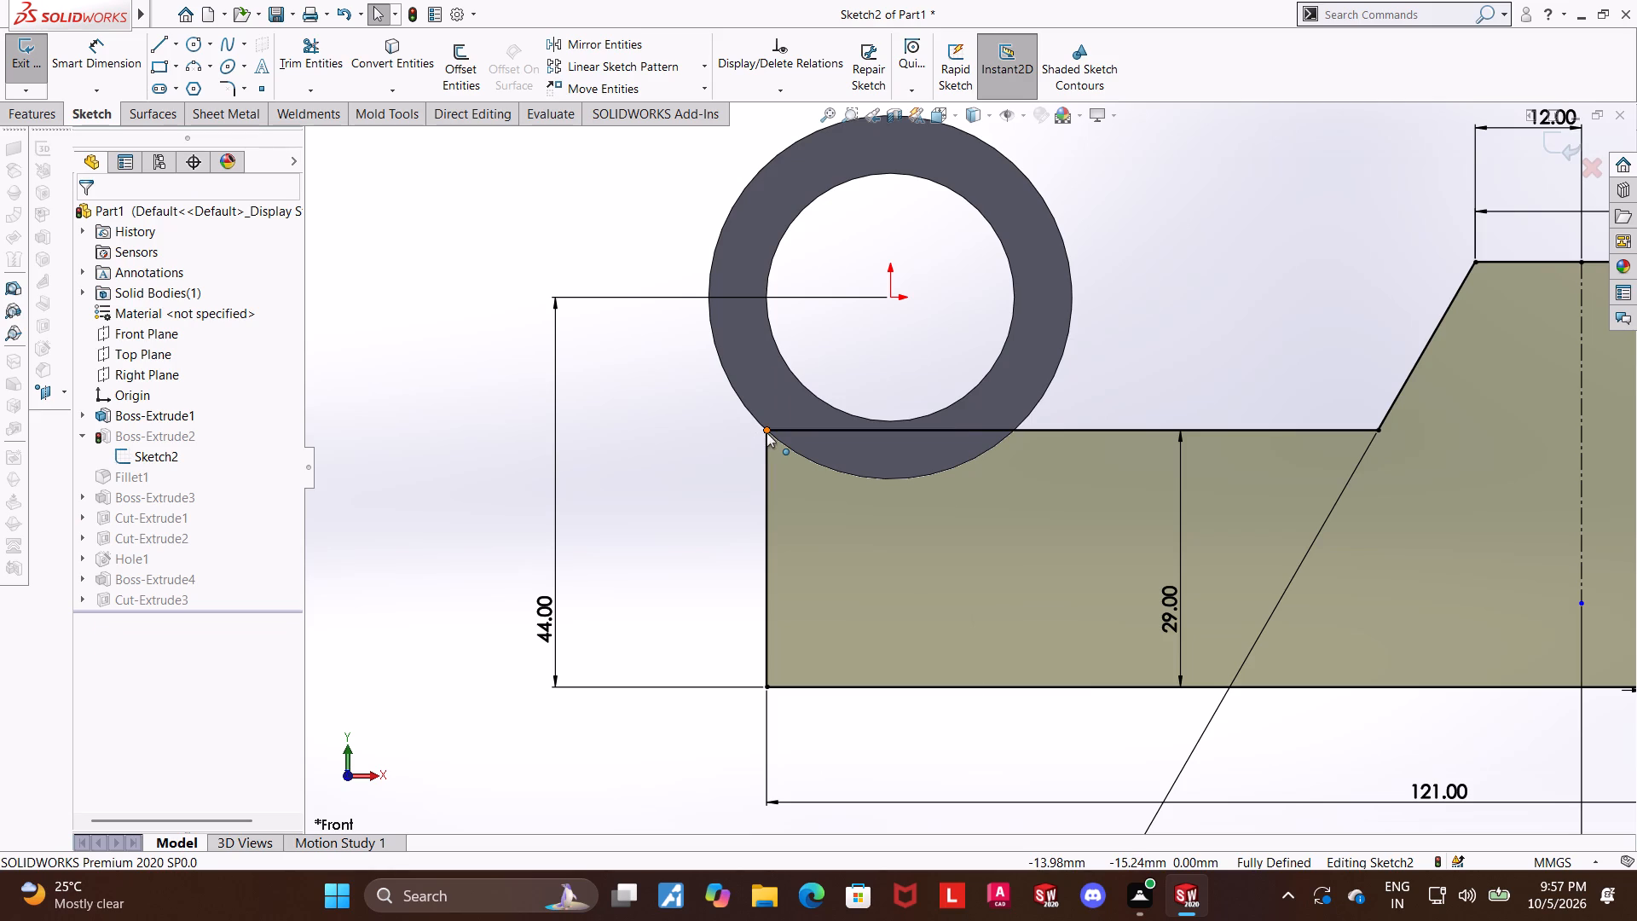
right_click(766, 432)
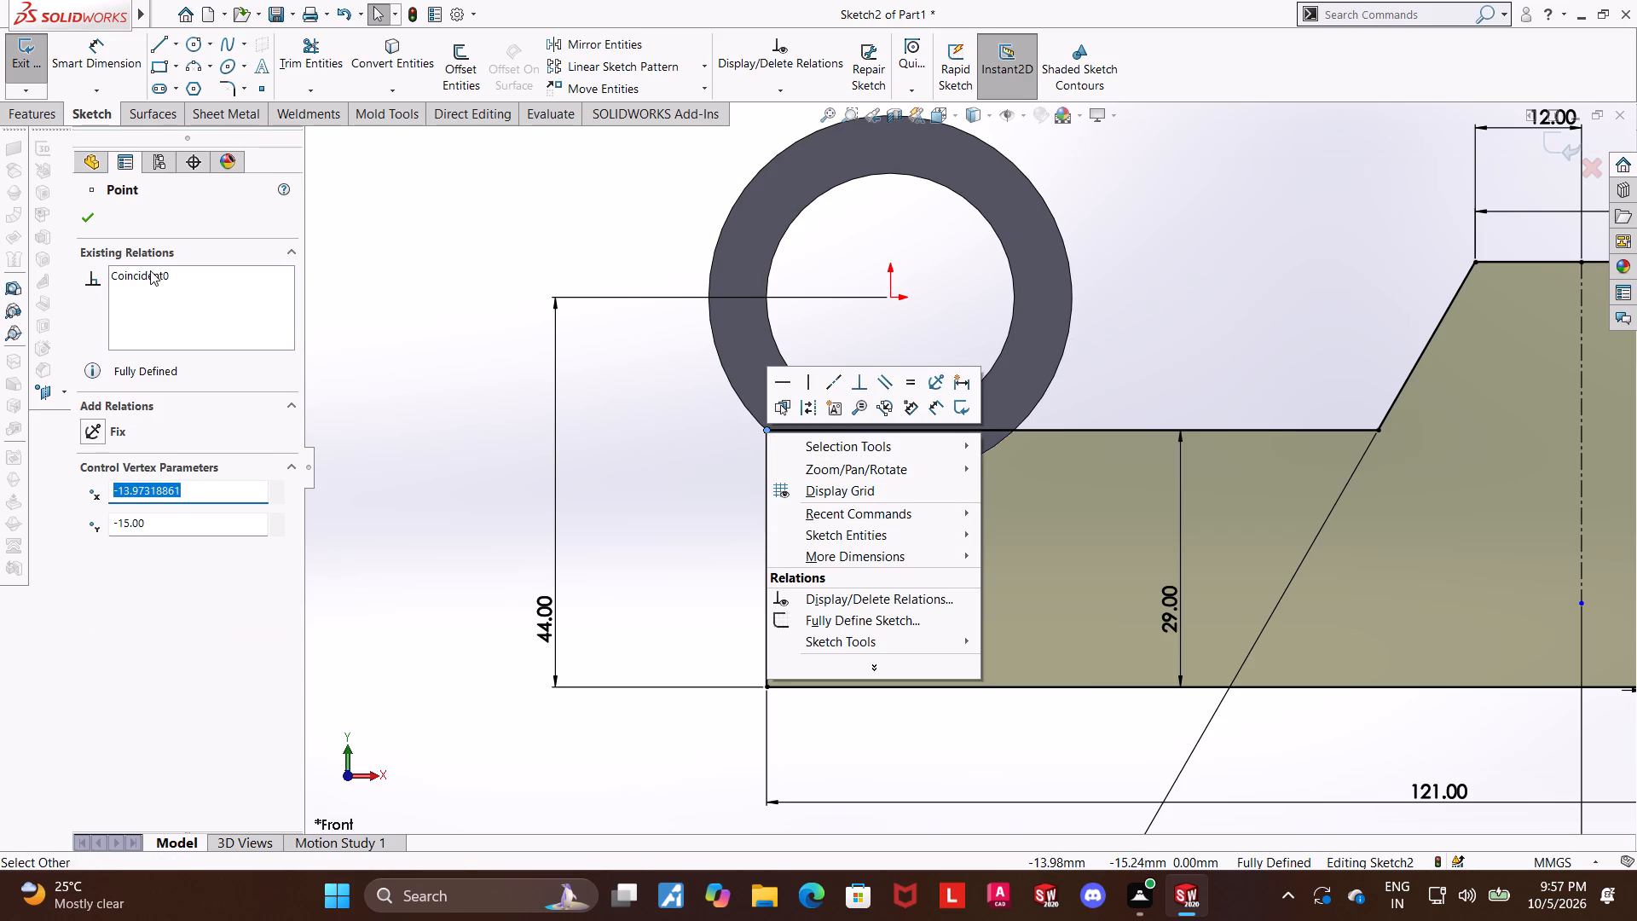
right_click(150, 270)
click(184, 312)
key(Escape)
key(Escape)
Dimension the base's vertical end edge below the ring at 12 mm horizontally from the origin.
click(90, 47)
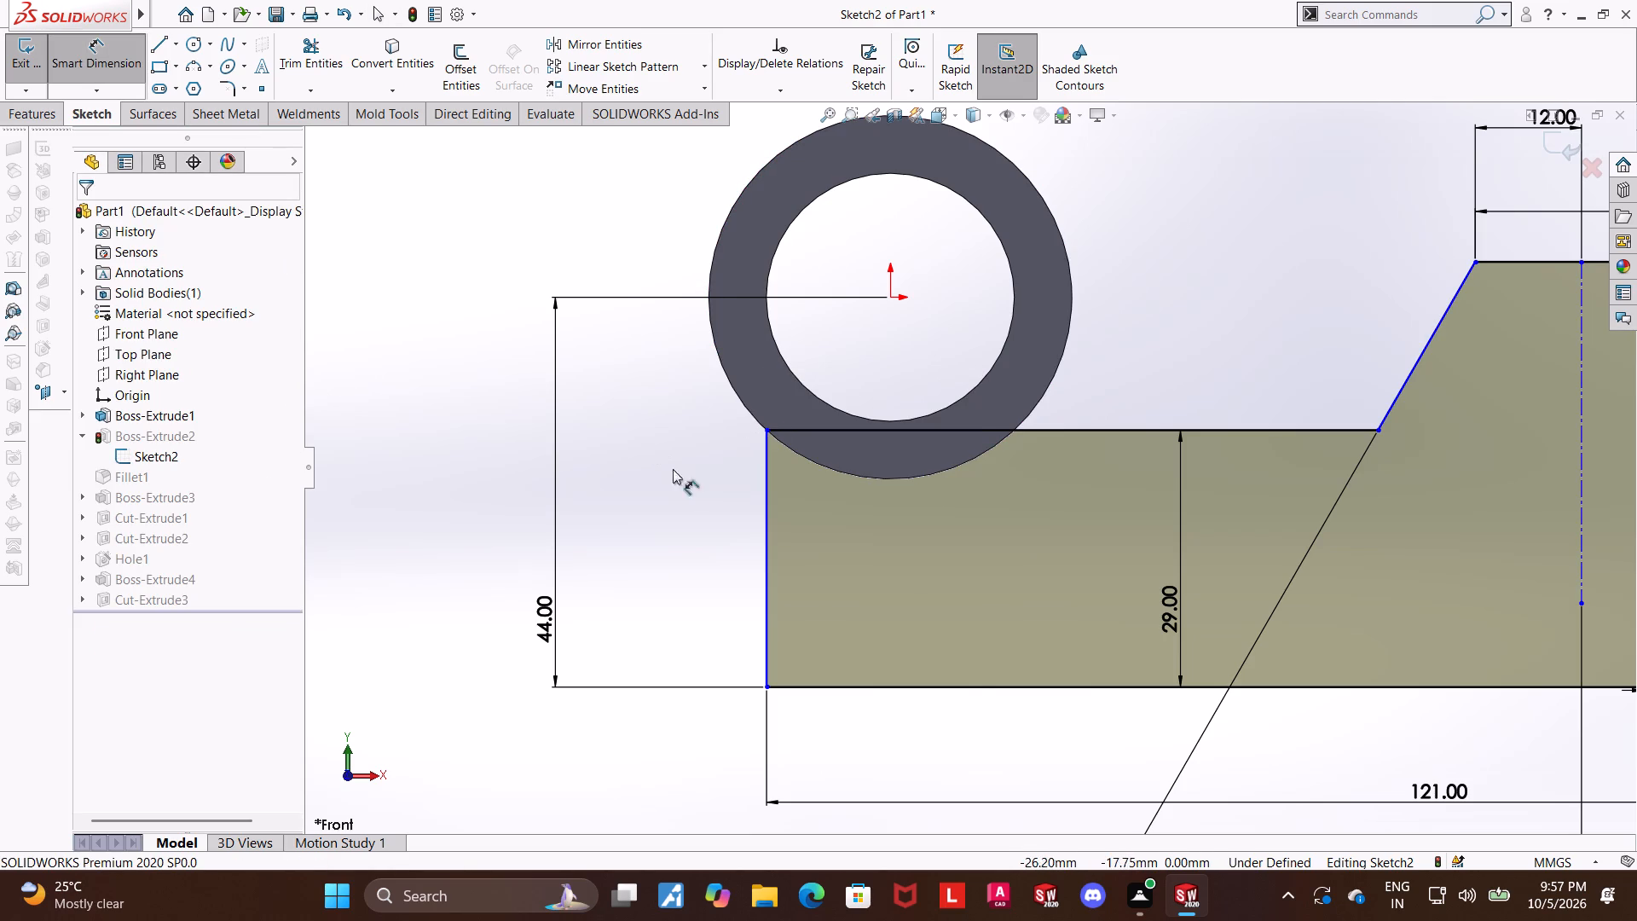
click(764, 516)
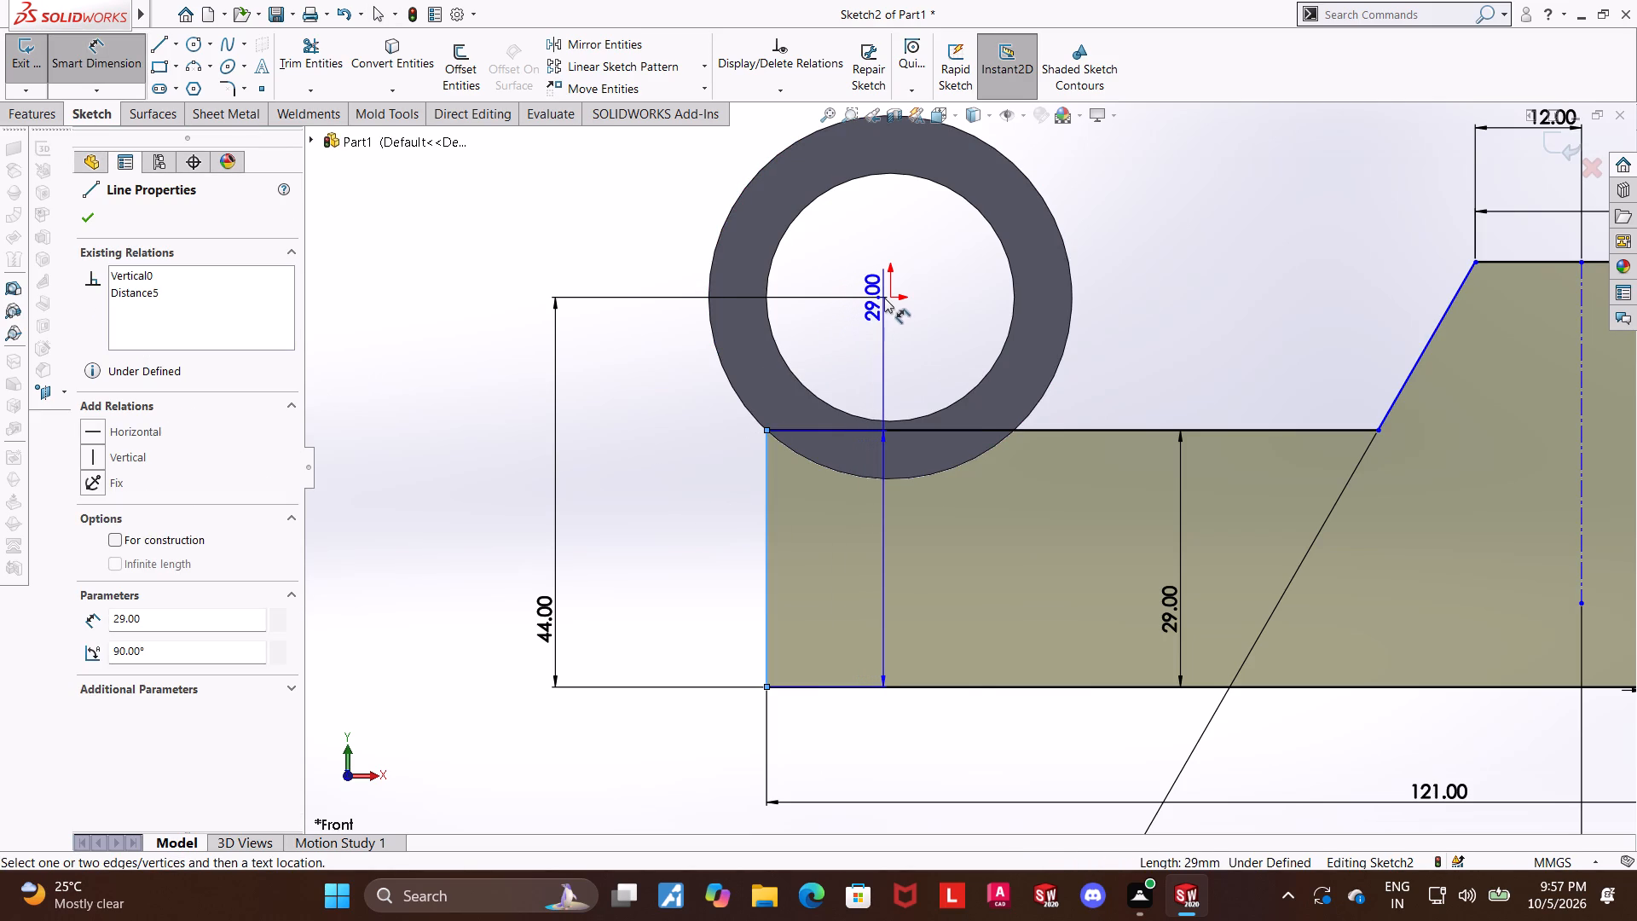
click(886, 298)
click(829, 581)
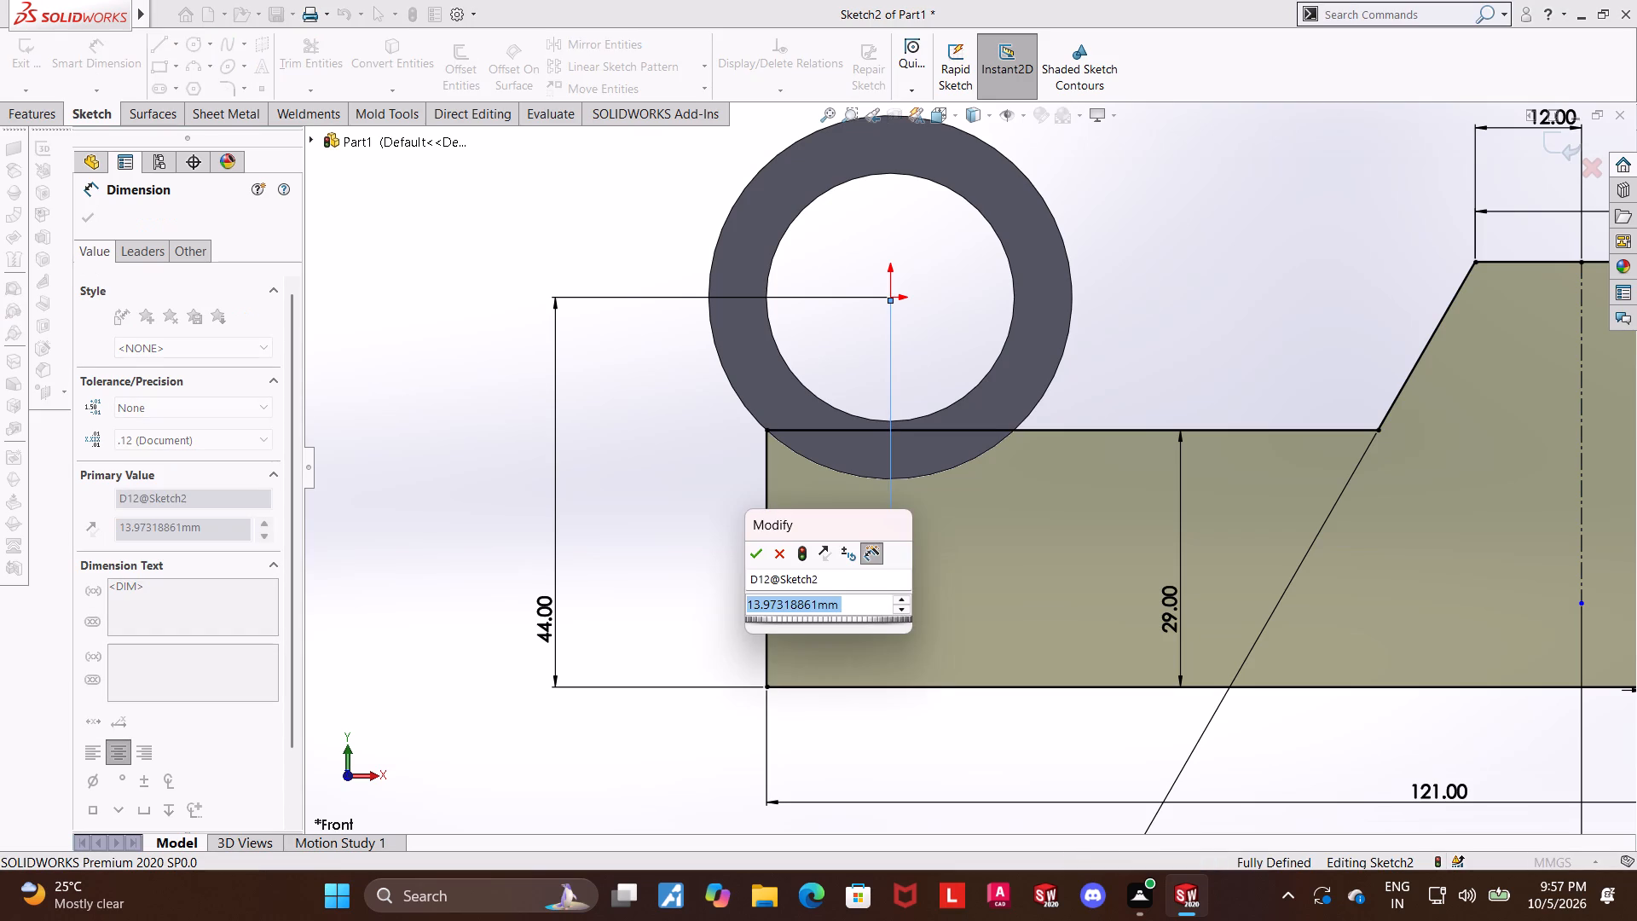
text(12)
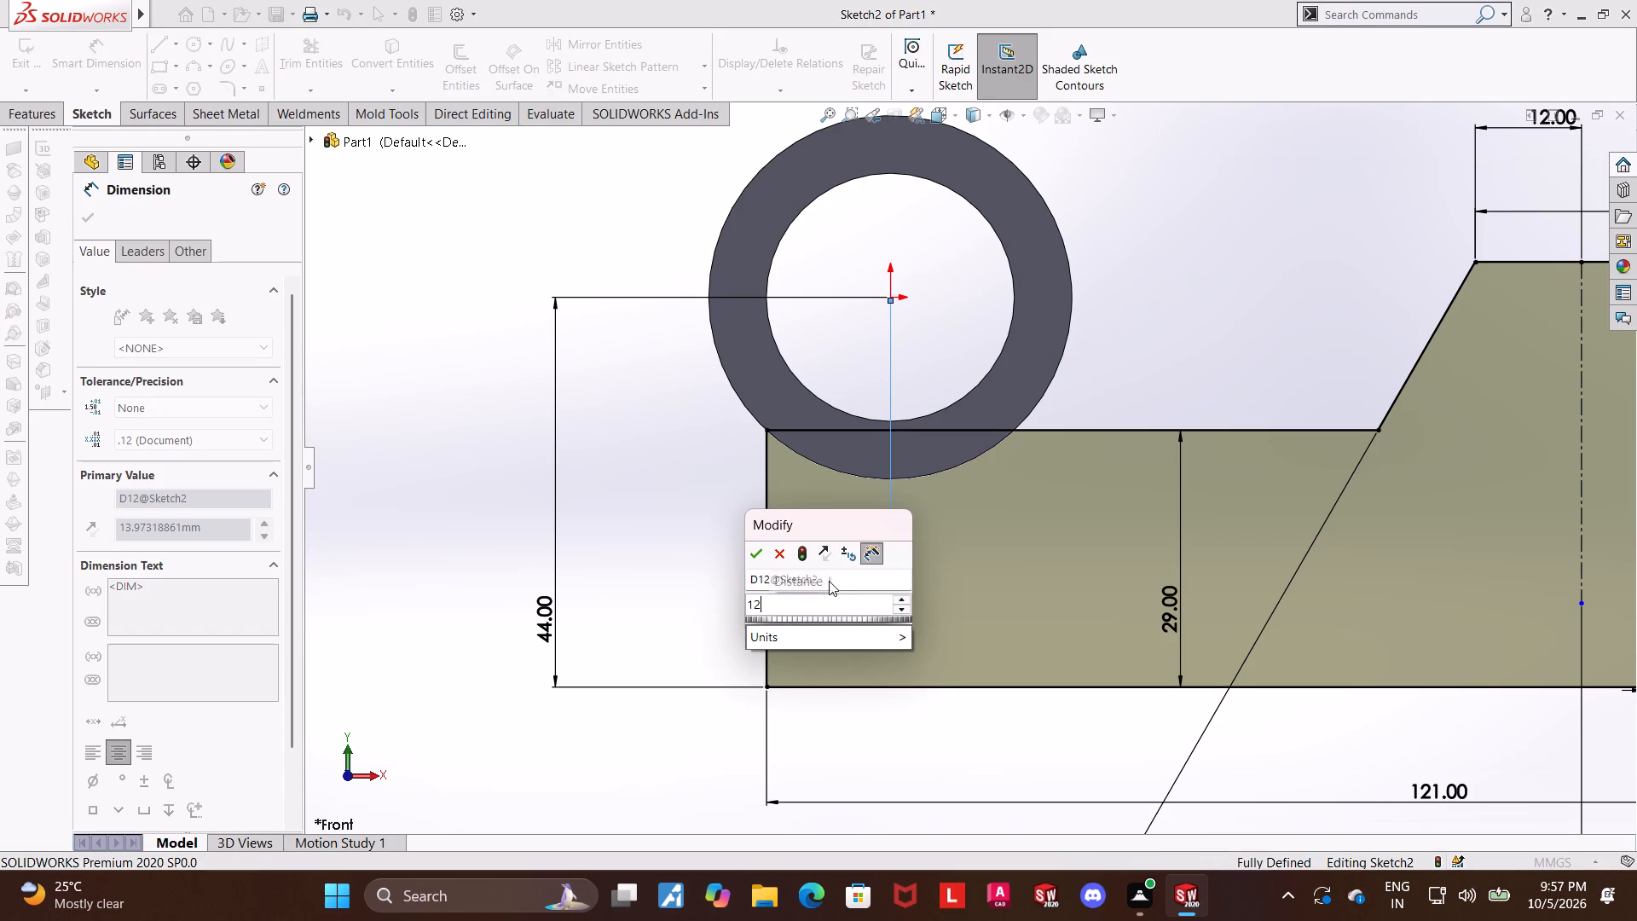
key(Return)
key(Escape)
key(Escape)
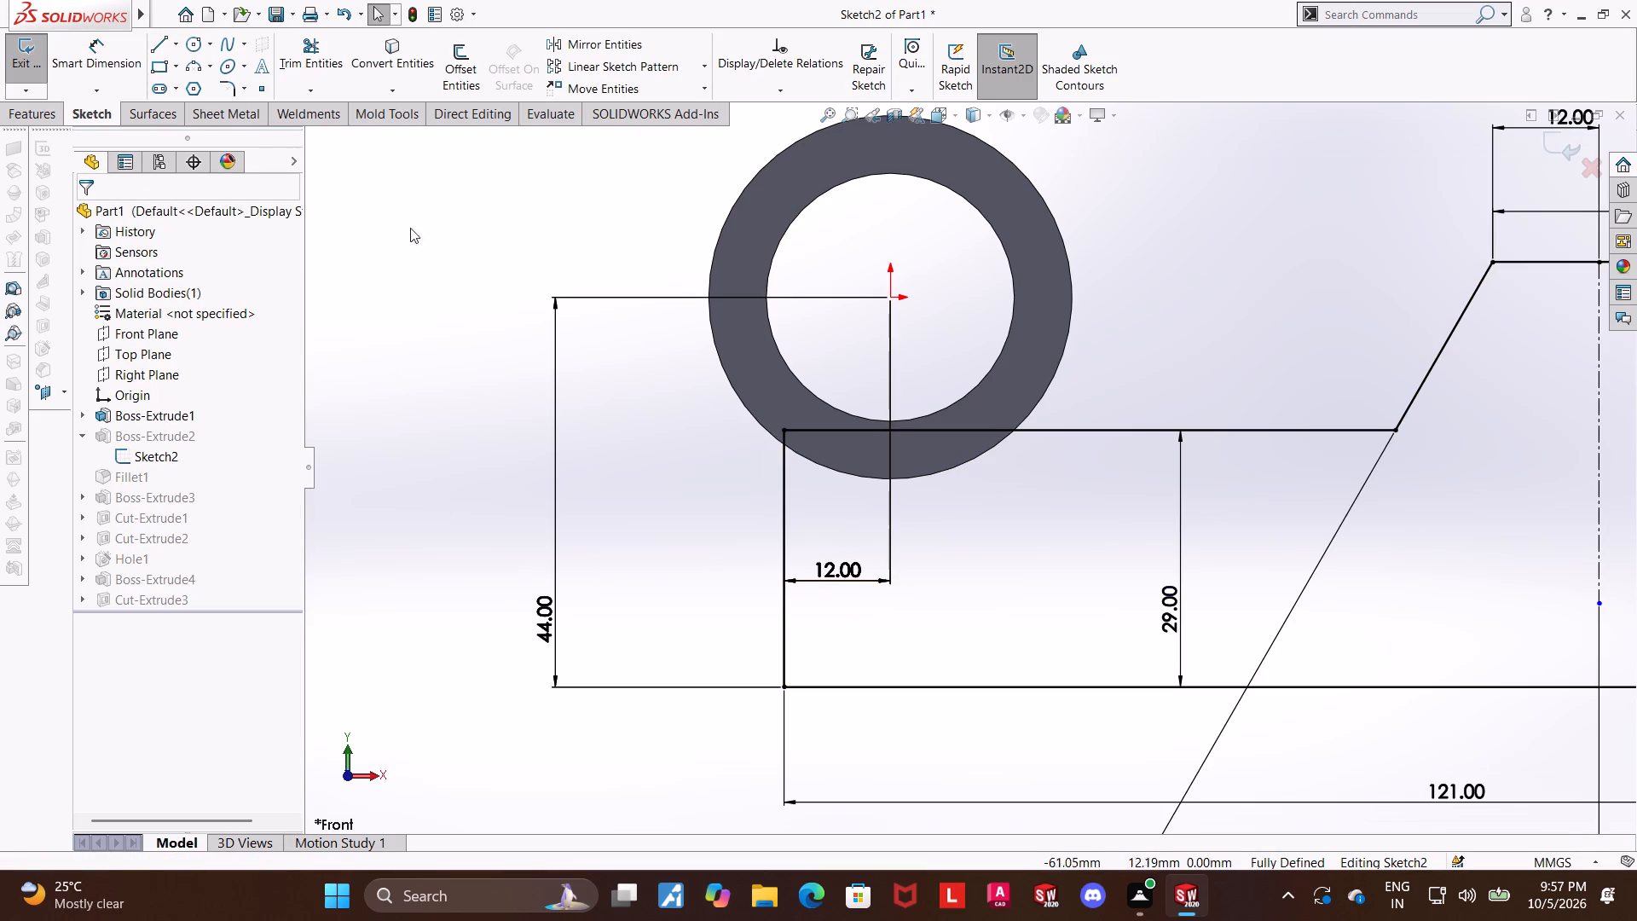
Check the base profile's upper corner point at the ring for relations and exit the sketch.
click(696, 456)
click(785, 428)
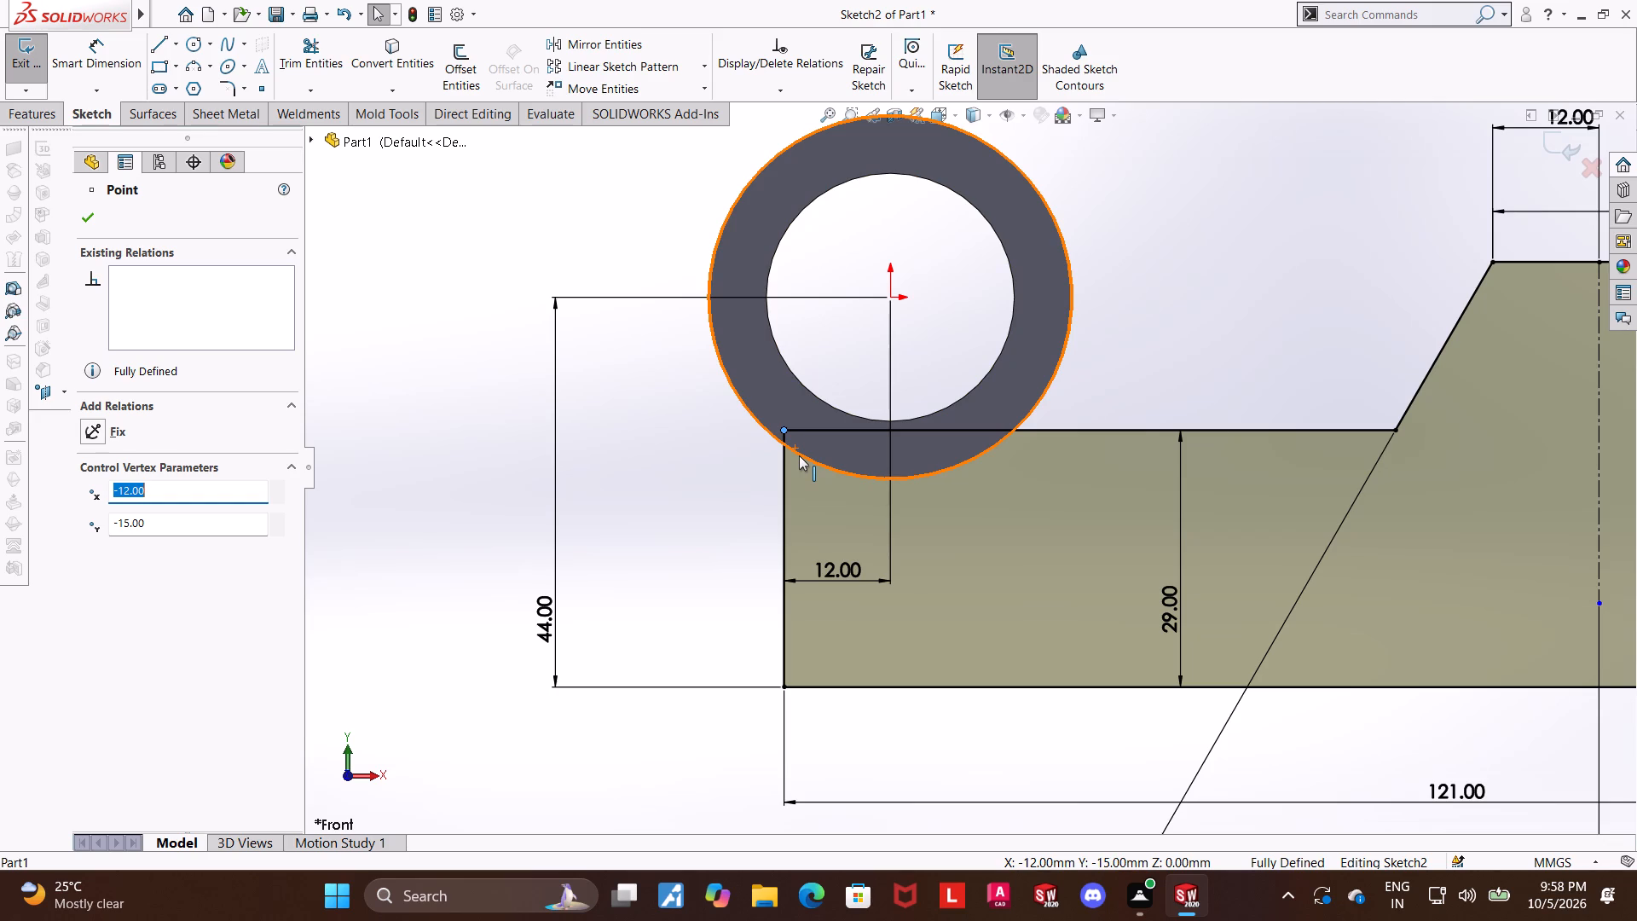
click(701, 457)
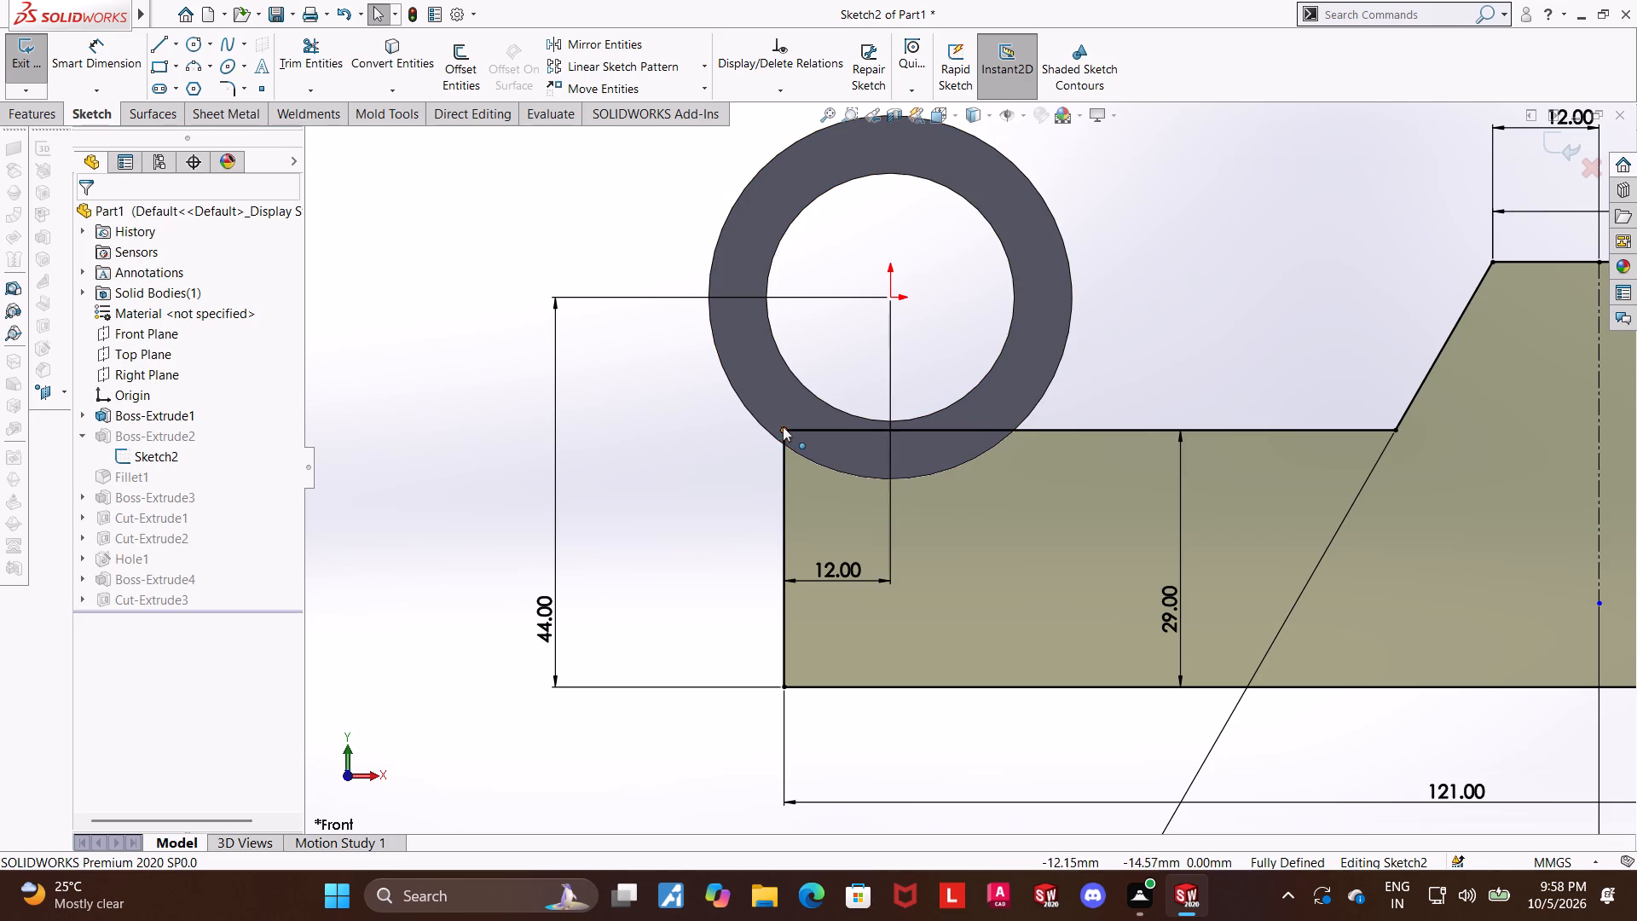
scroll(799, 464, up, 3)
click(750, 474)
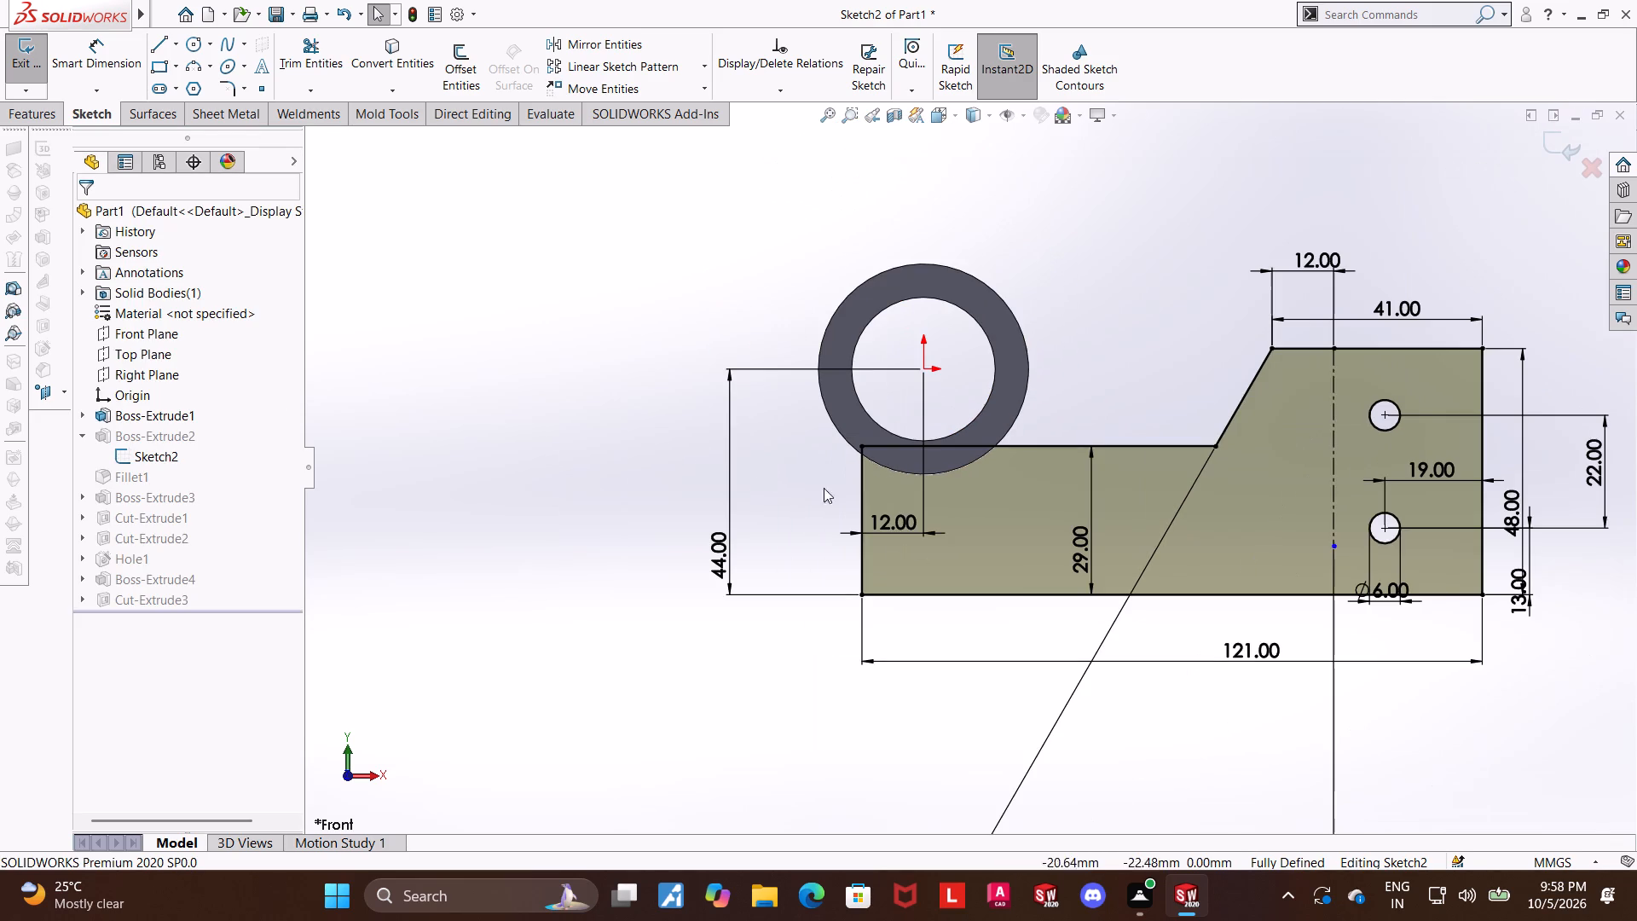
scroll(862, 514, up, 3)
scroll(1420, 490, down, 3)
click(1419, 482)
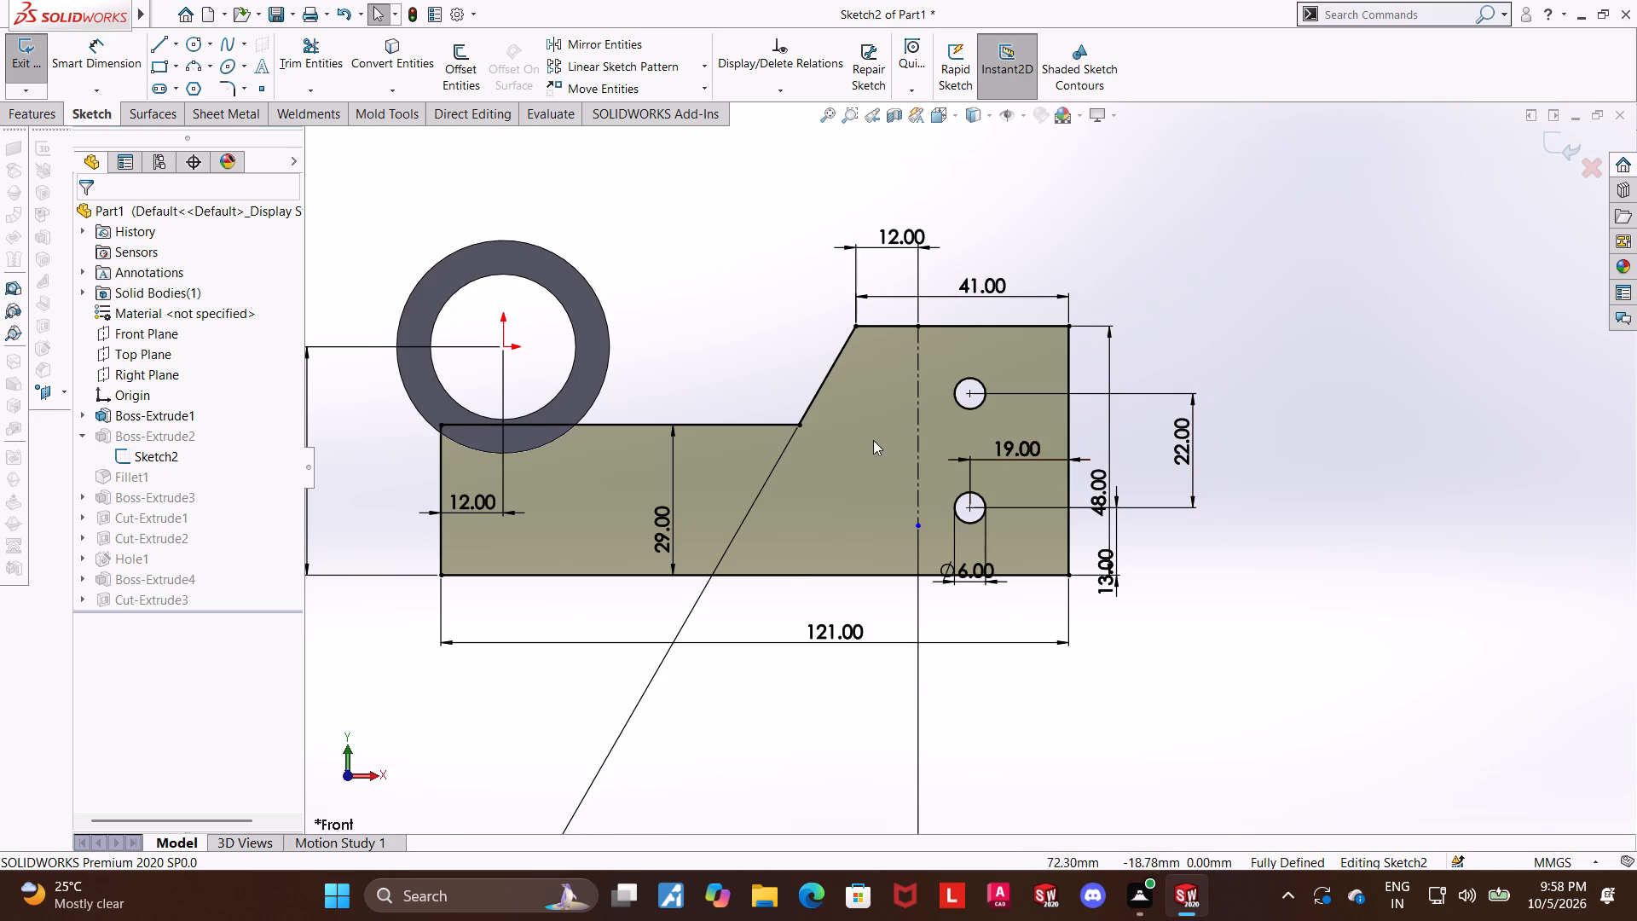
click(1549, 139)
Examine the rebuilt part around the ring, base end, counterbored hole and two-hole tongue.
middle_drag(1460, 315, 1422, 365)
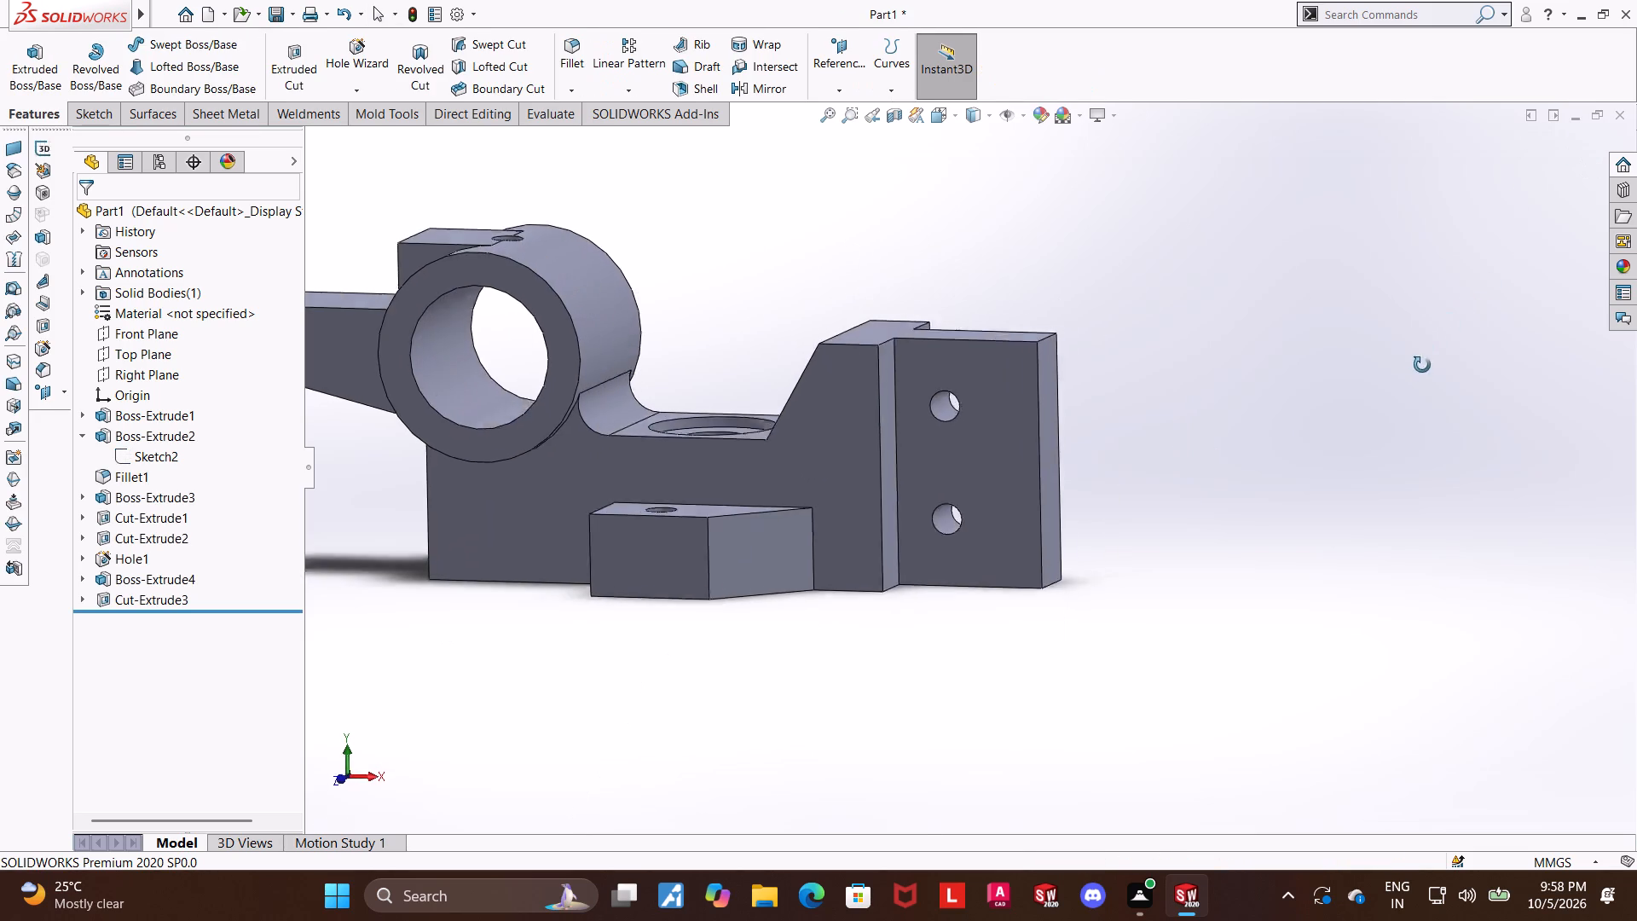
middle_drag(1422, 365, 1414, 385)
scroll(1397, 384, up, 2)
middle_drag(786, 432, 779, 549)
scroll(748, 472, down, 2)
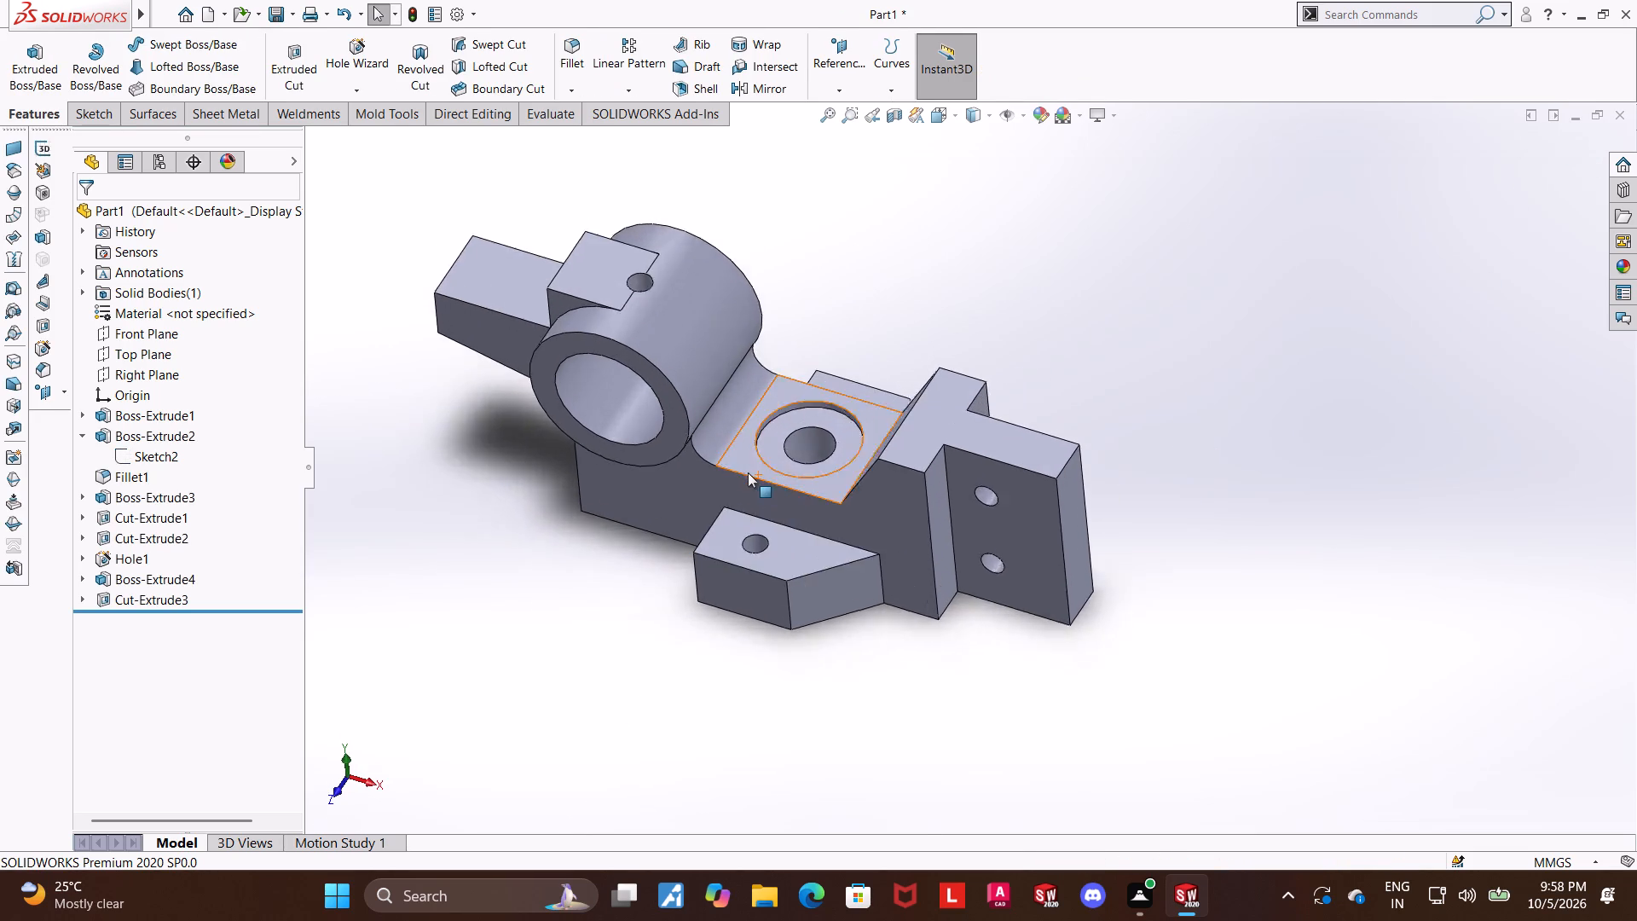
scroll(748, 472, down, 3)
middle_drag(792, 505, 859, 362)
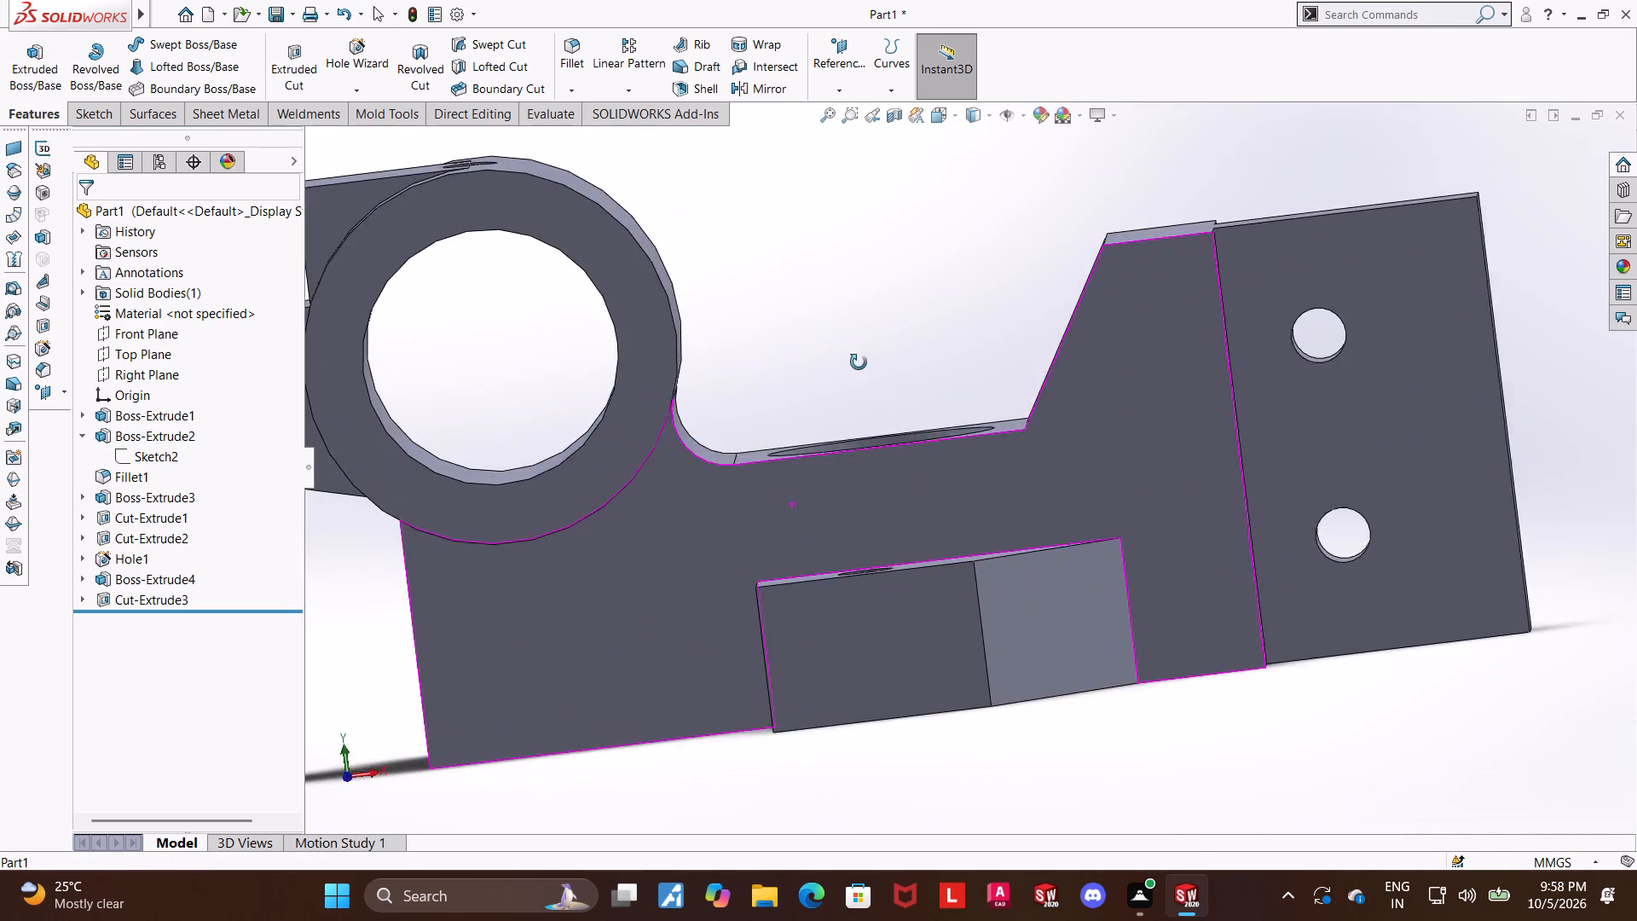
middle_drag(859, 362, 858, 400)
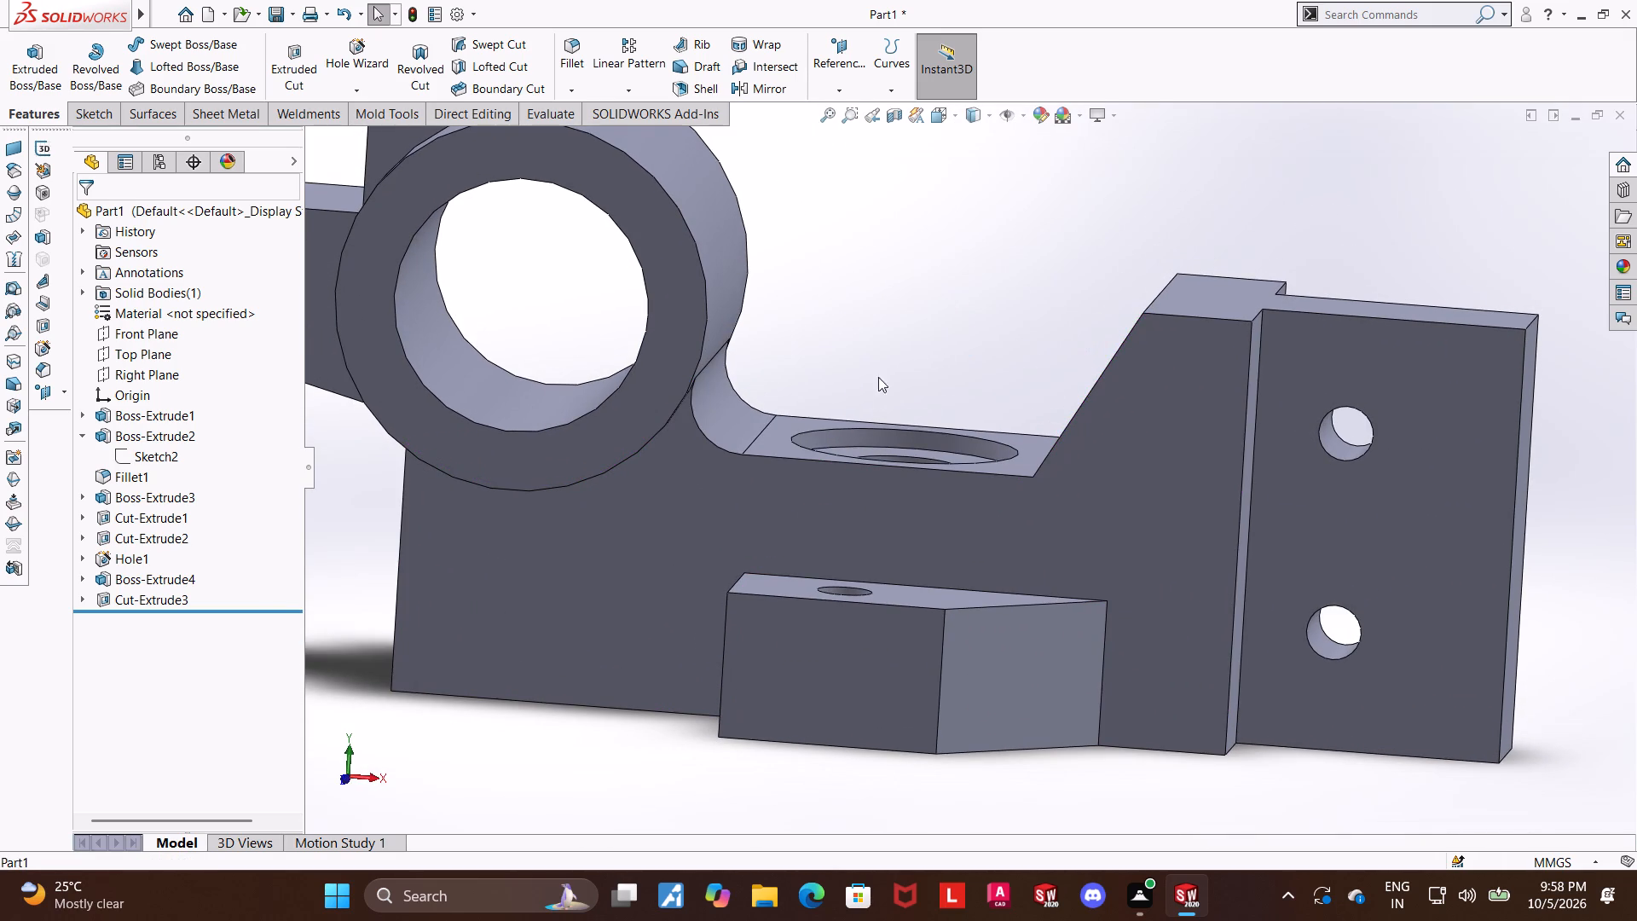
Inspect the drilled lugs from above and at an angle, reviewing the dimensions of the lug extrusion.
middle_drag(740, 478, 720, 522)
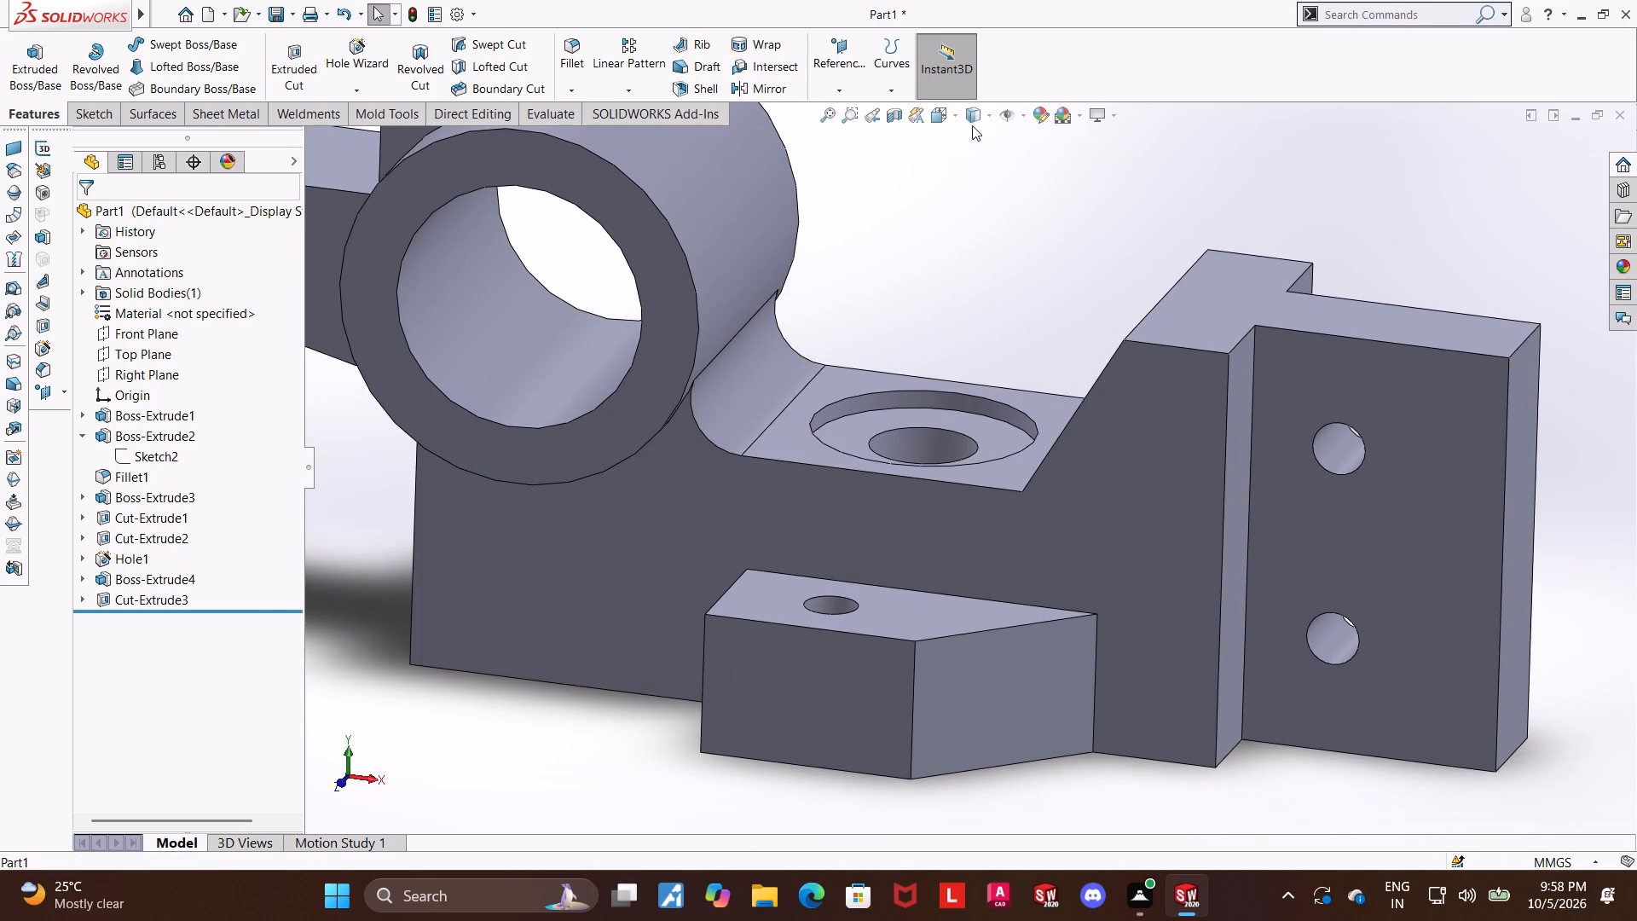
click(947, 119)
click(815, 419)
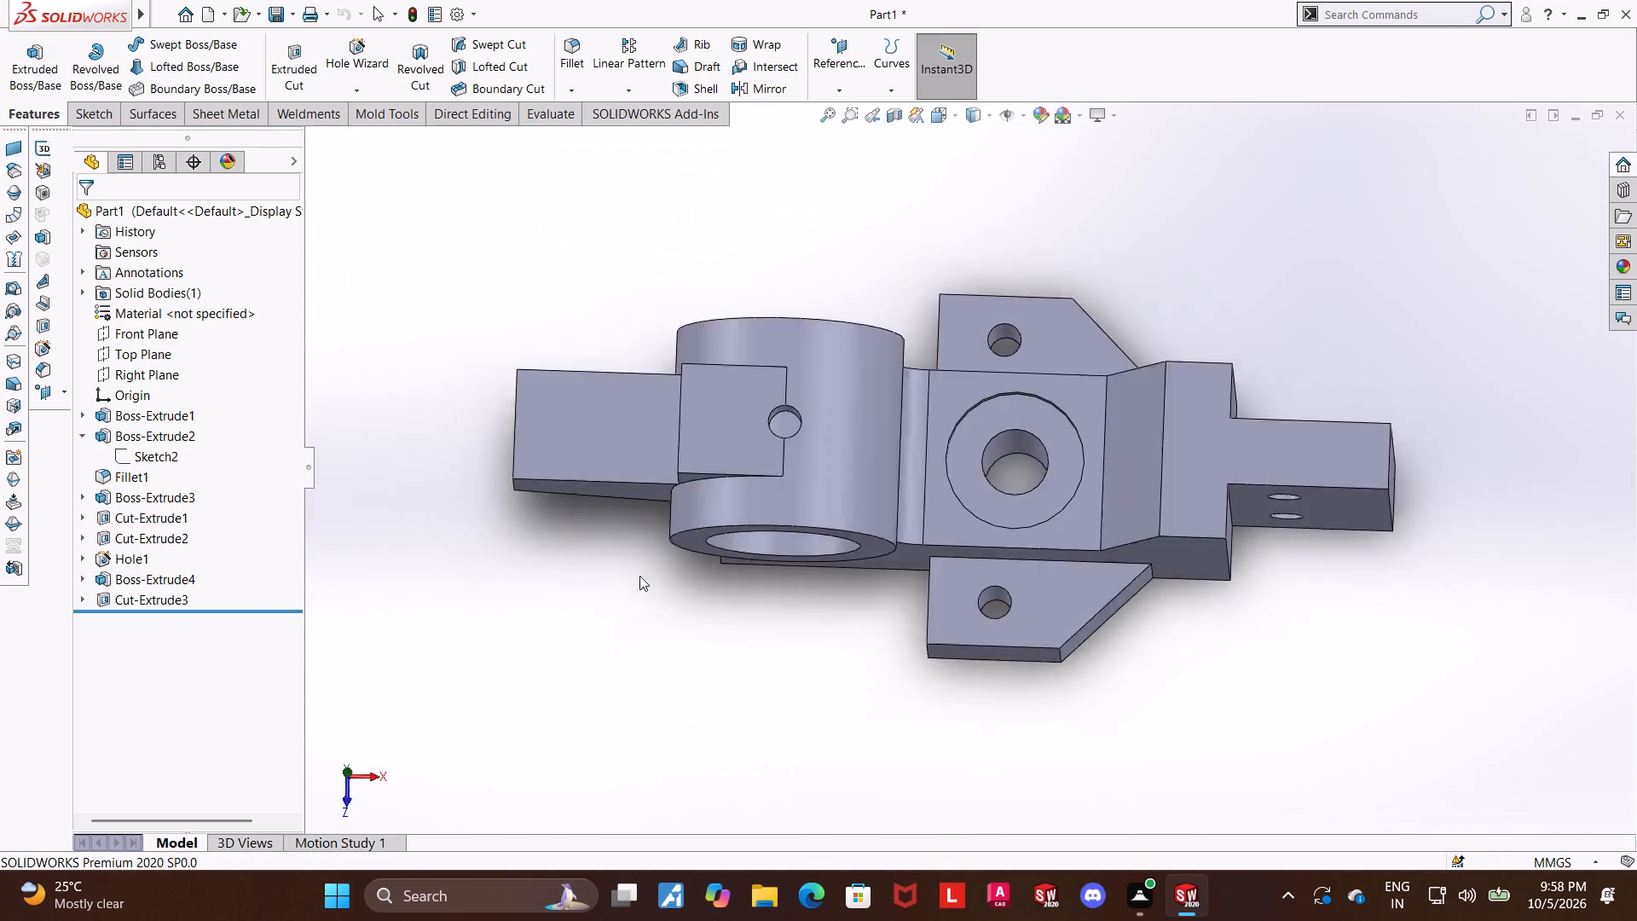
click(118, 489)
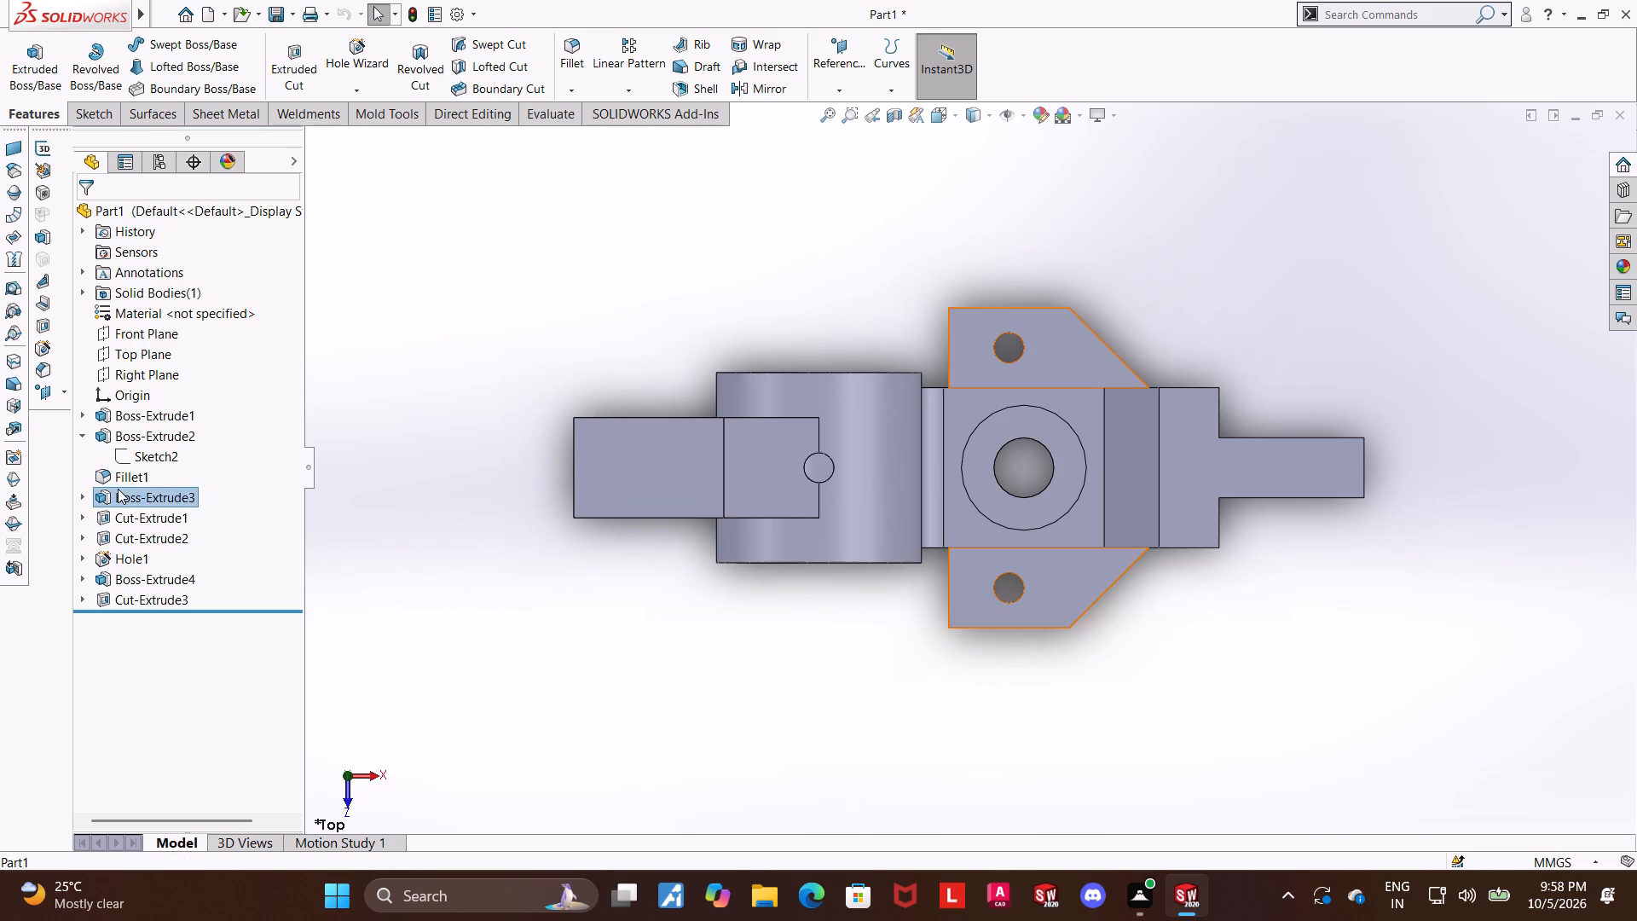
middle_drag(910, 701, 921, 519)
scroll(833, 623, down, 4)
scroll(861, 692, up, 3)
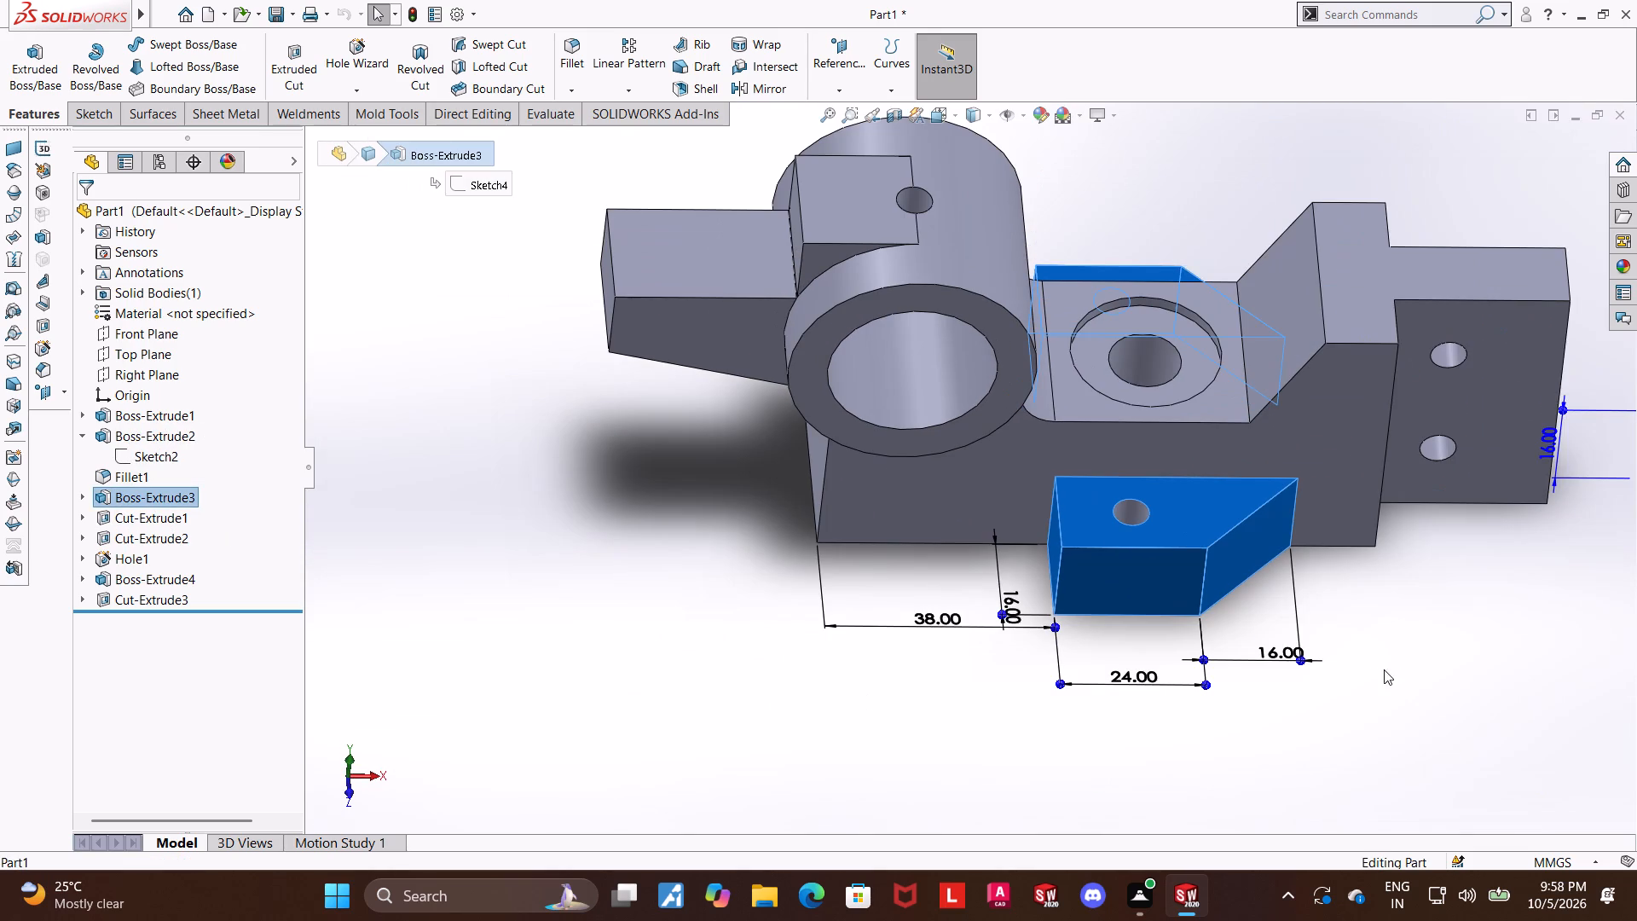
click(1403, 660)
middle_drag(1513, 587, 1495, 585)
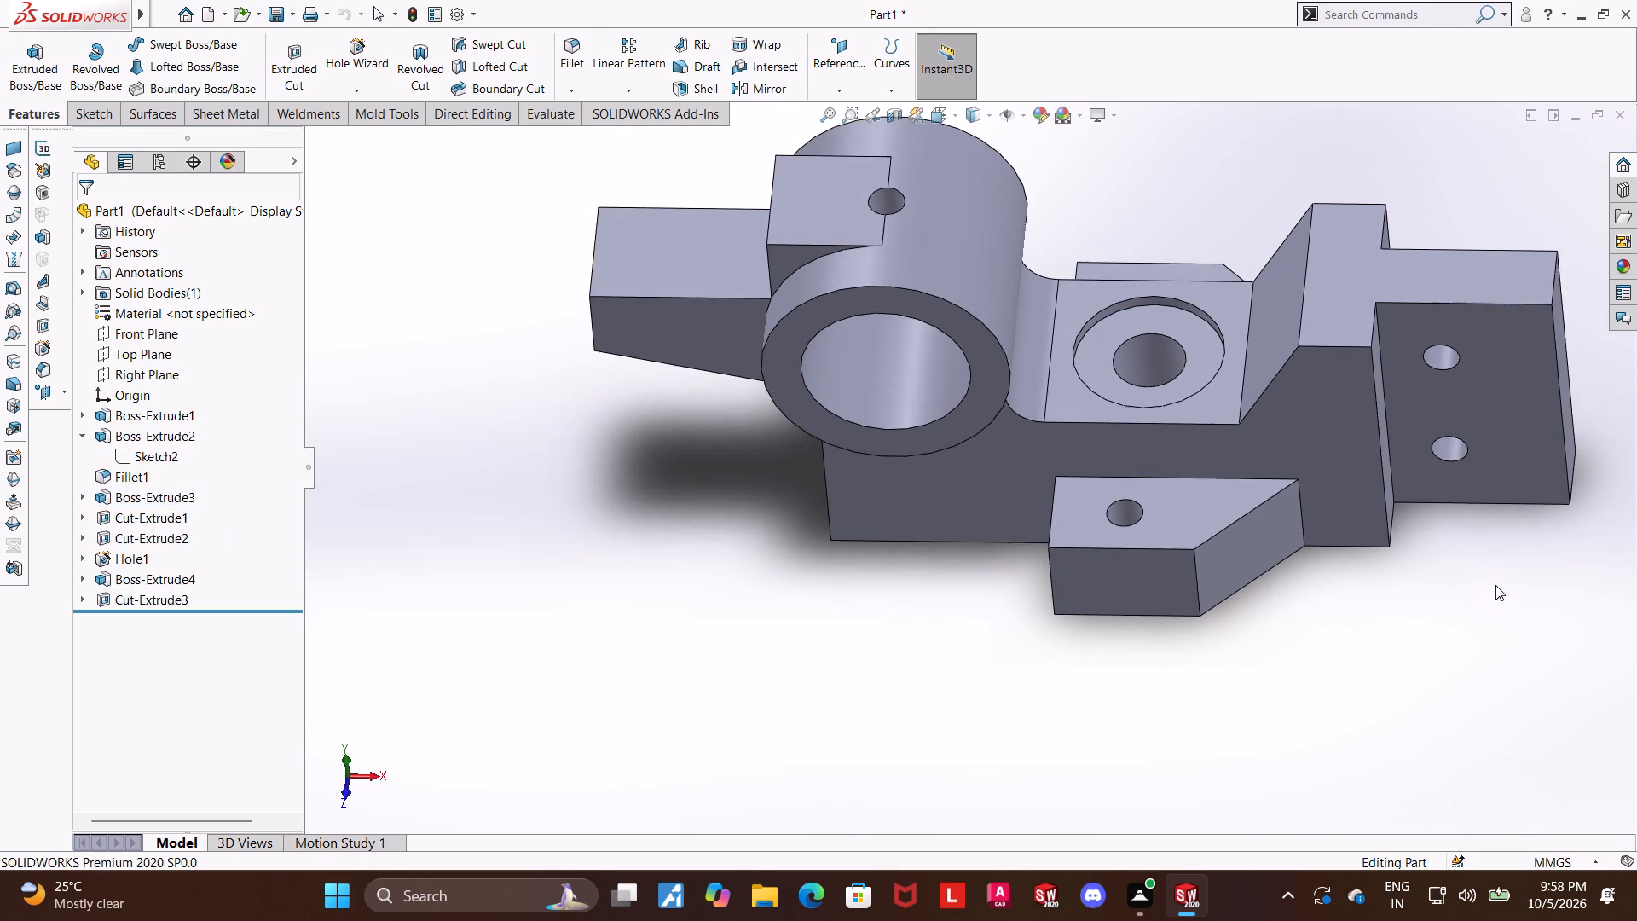
middle_drag(1495, 585, 1495, 587)
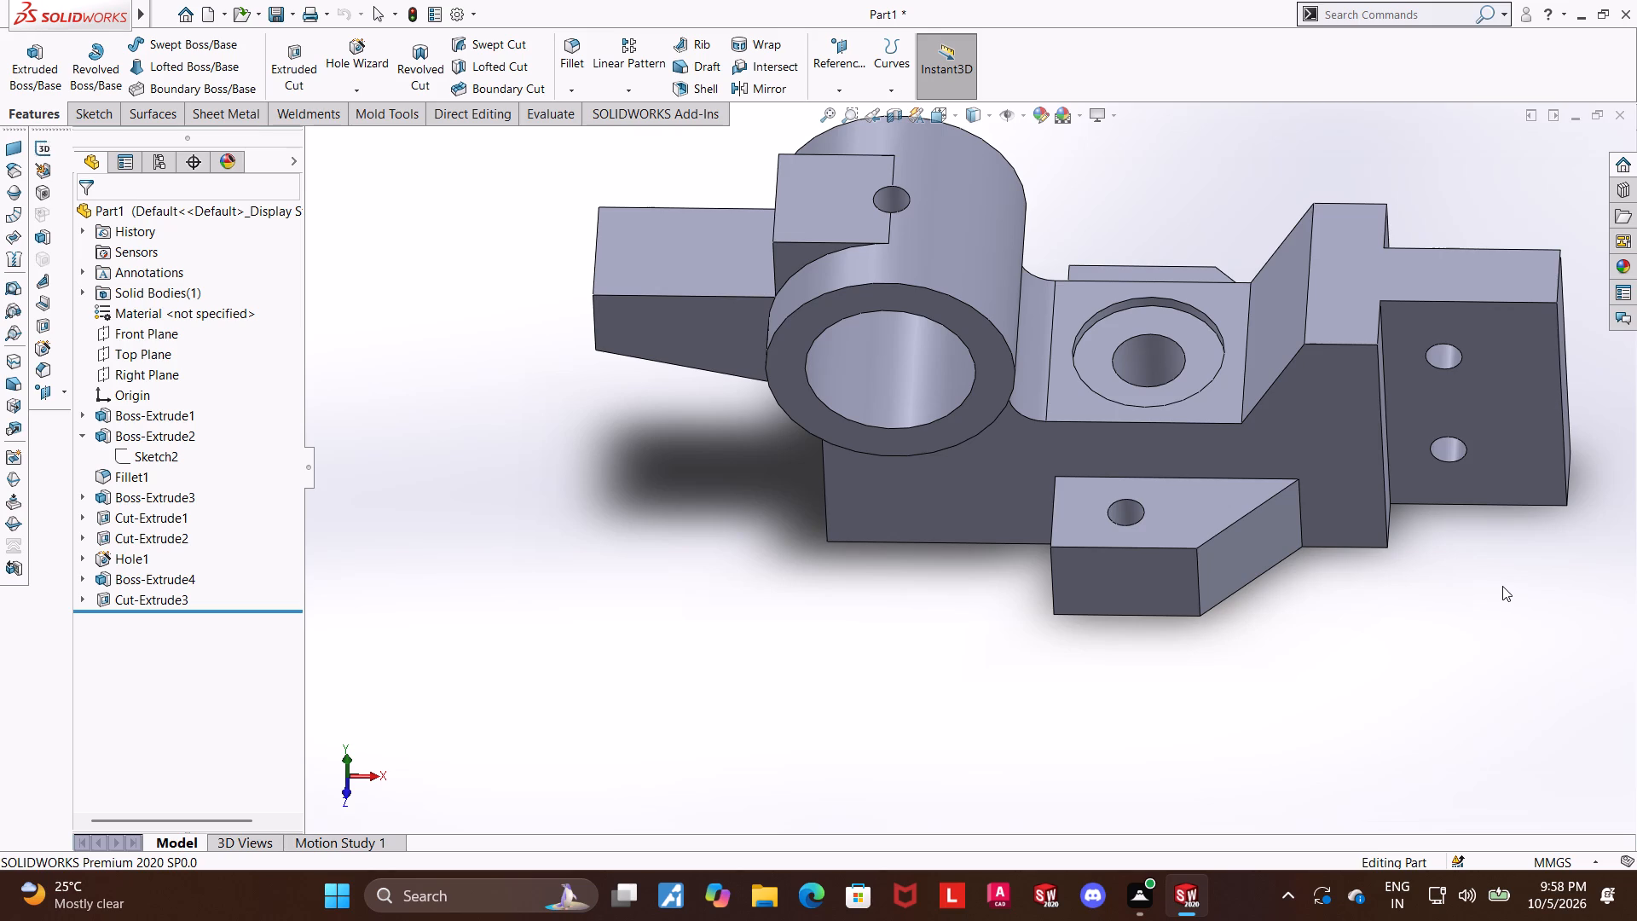
Review the base profile sketch's dimensions square to its plane, especially around the base end below the ring.
click(123, 450)
click(182, 426)
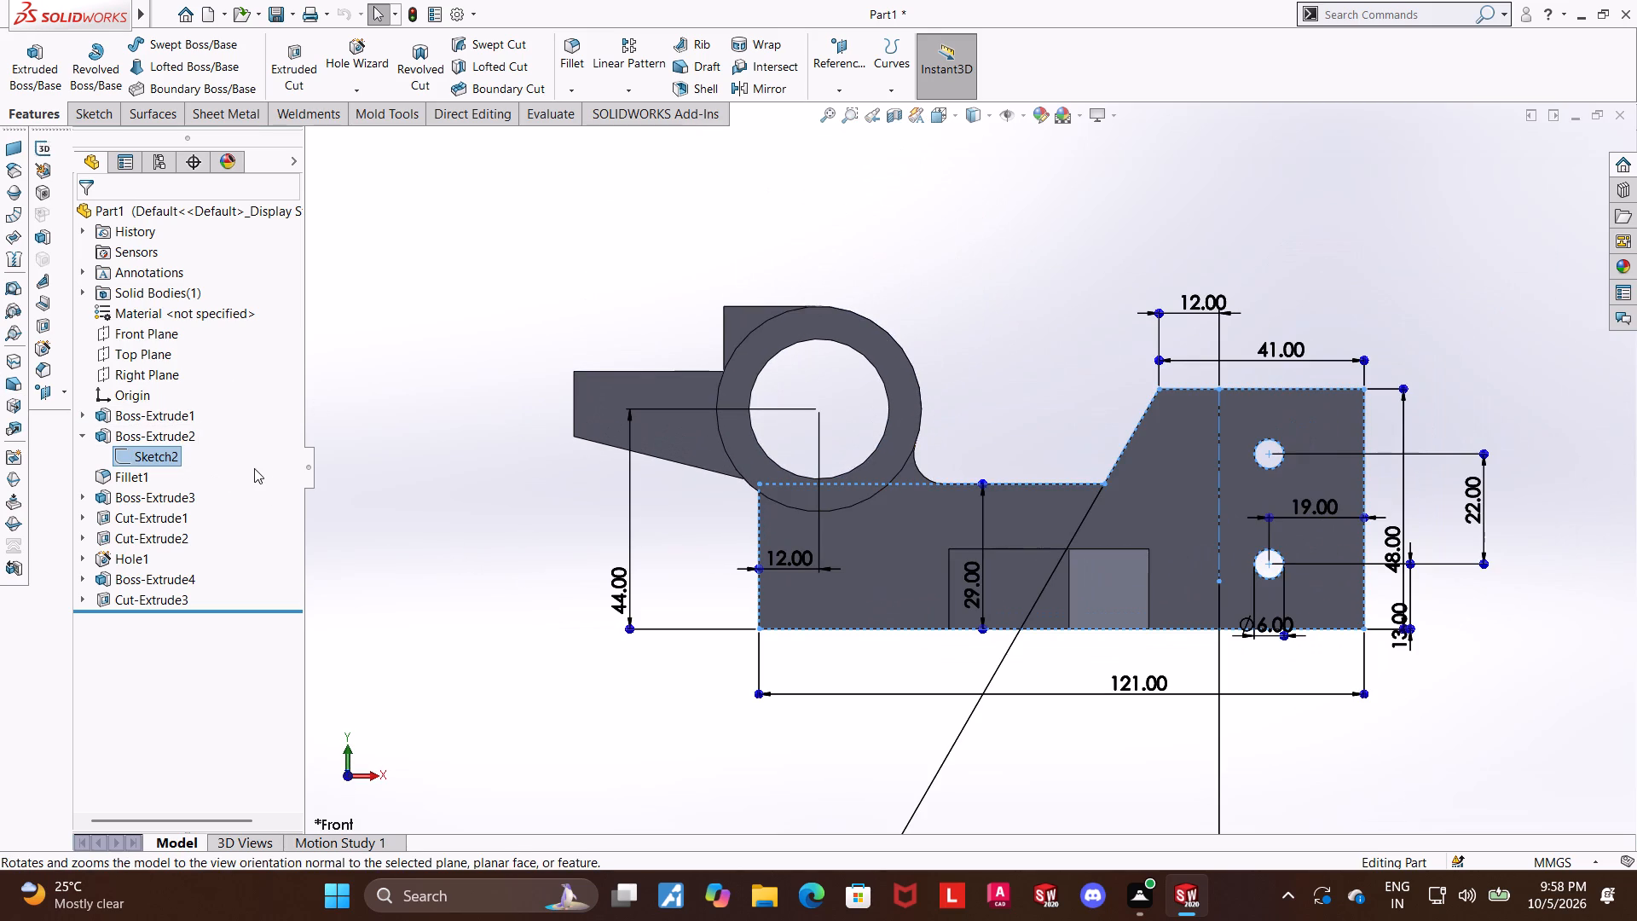
scroll(811, 607, down, 2)
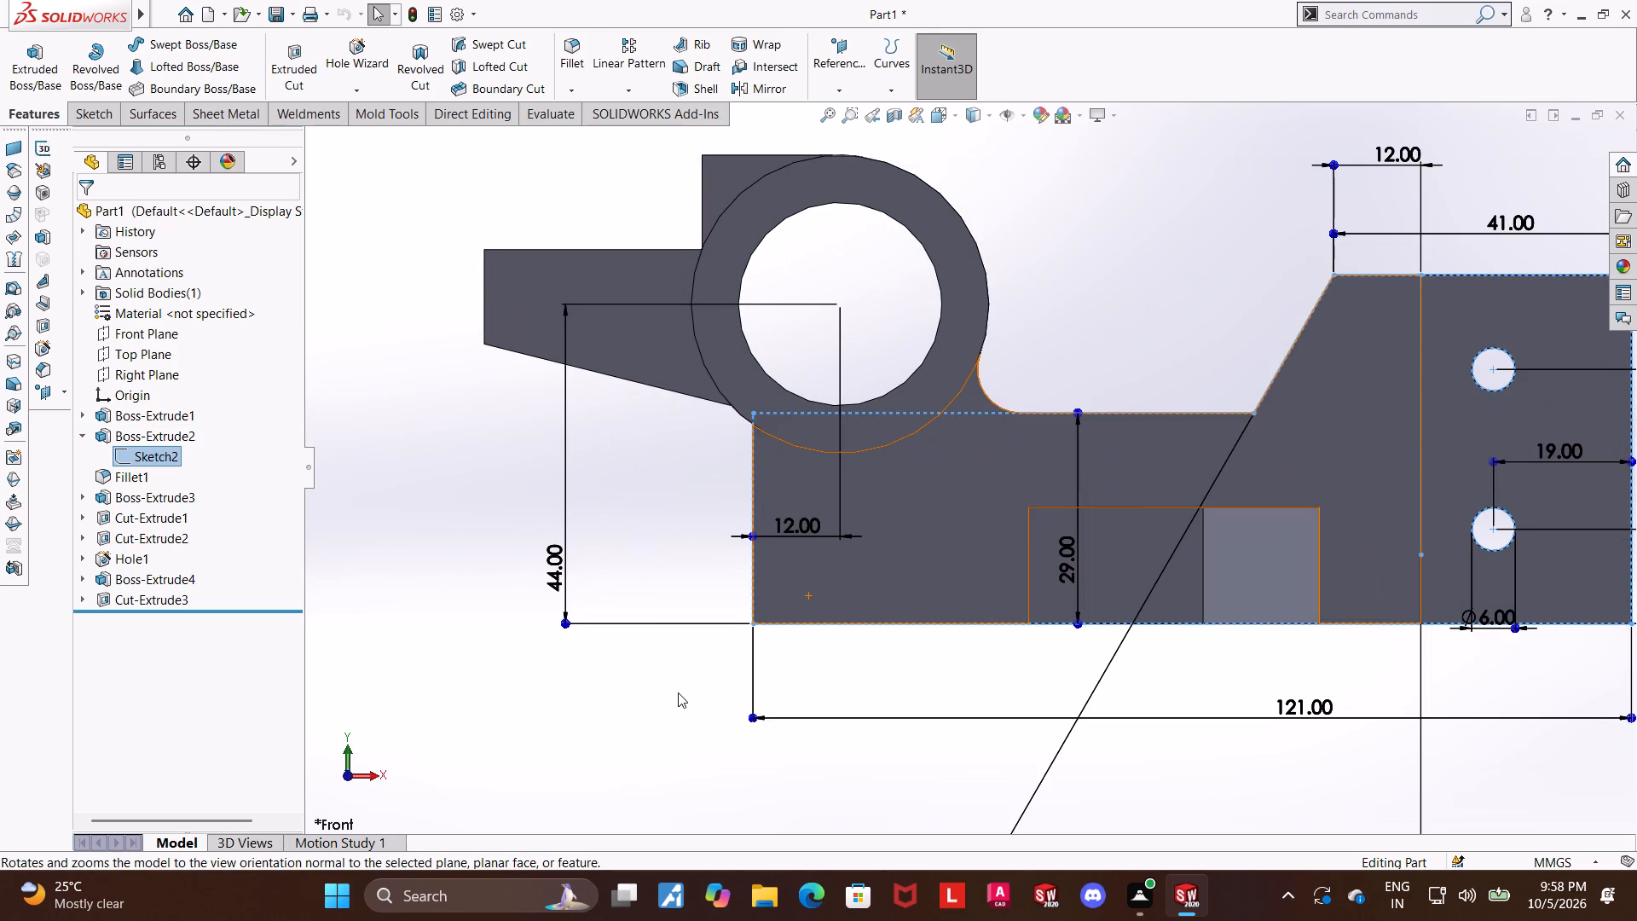
click(307, 489)
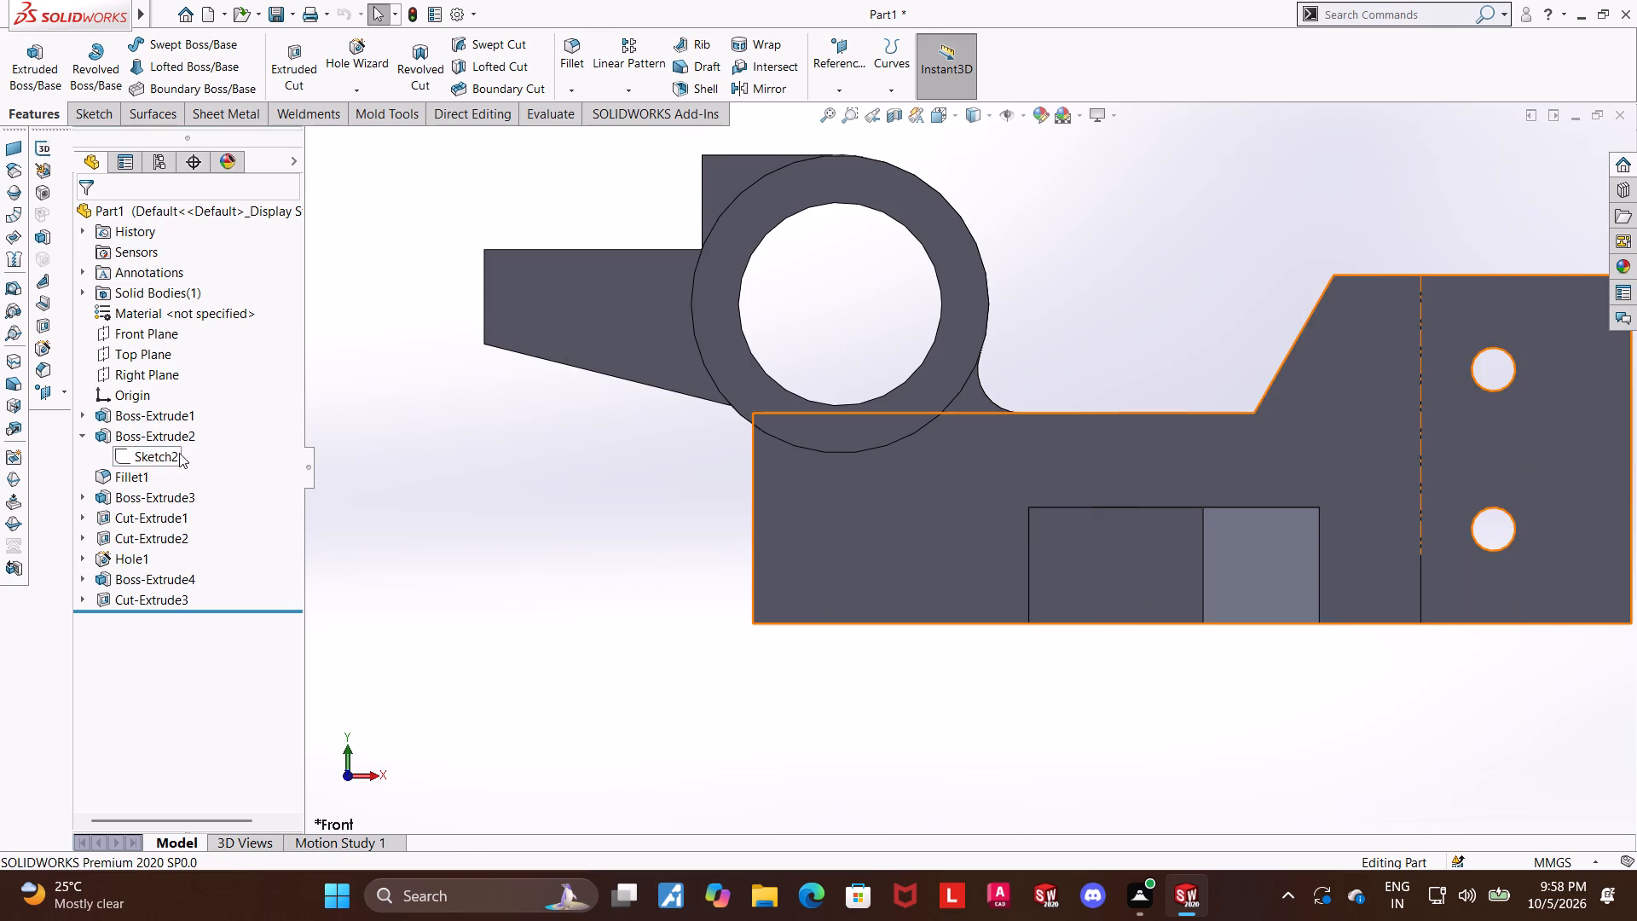
click(171, 454)
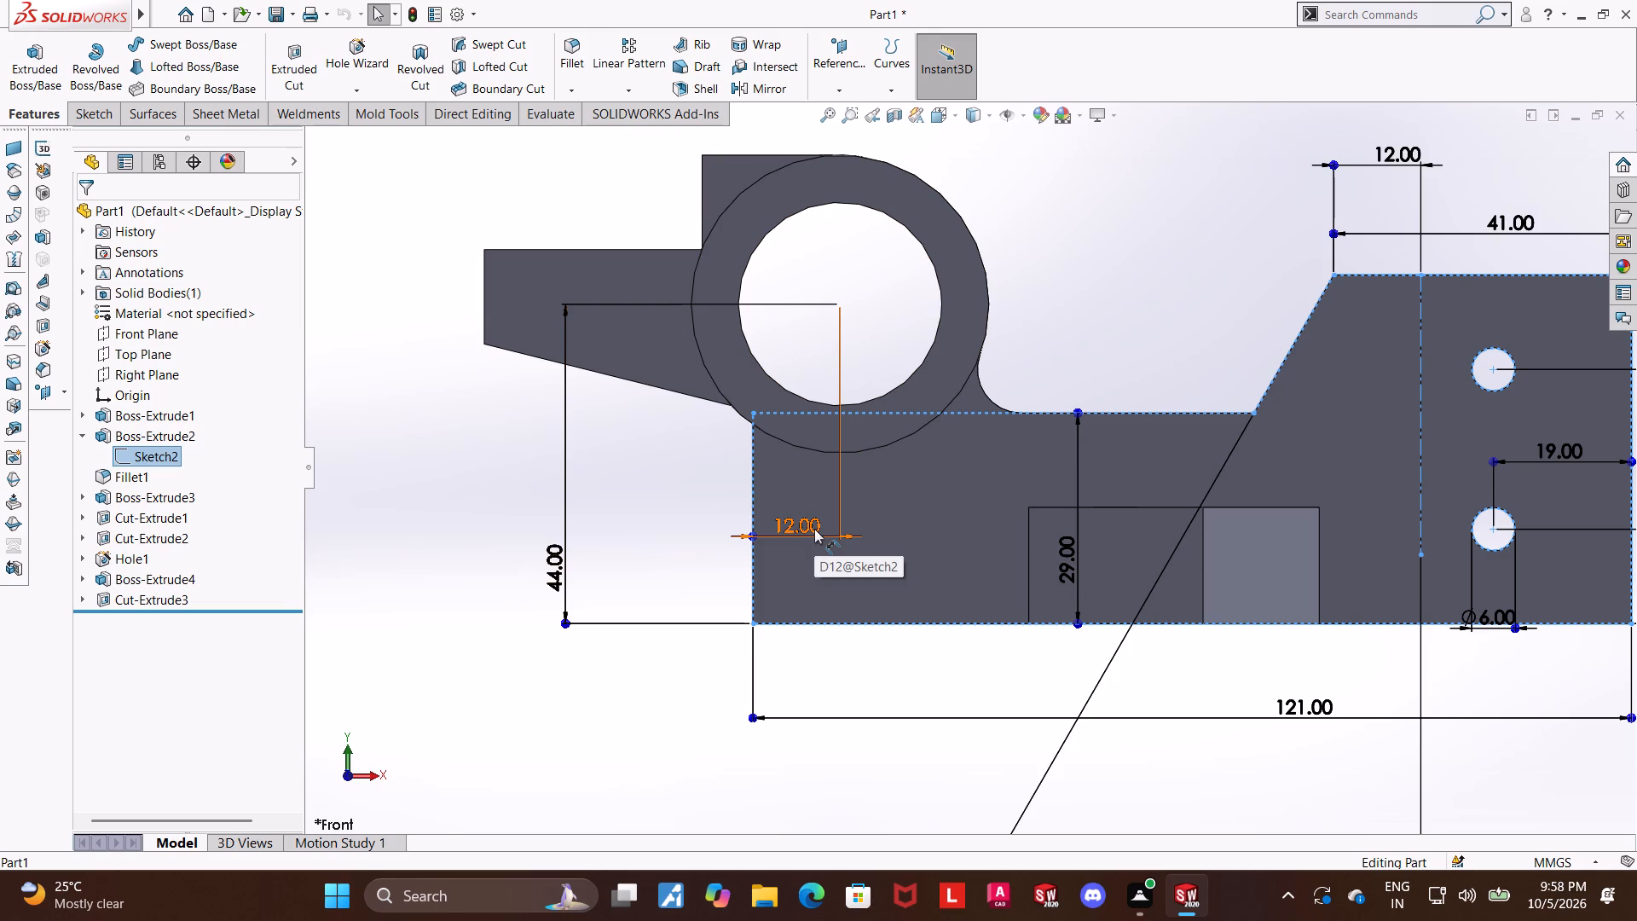
scroll(758, 548, up, 3)
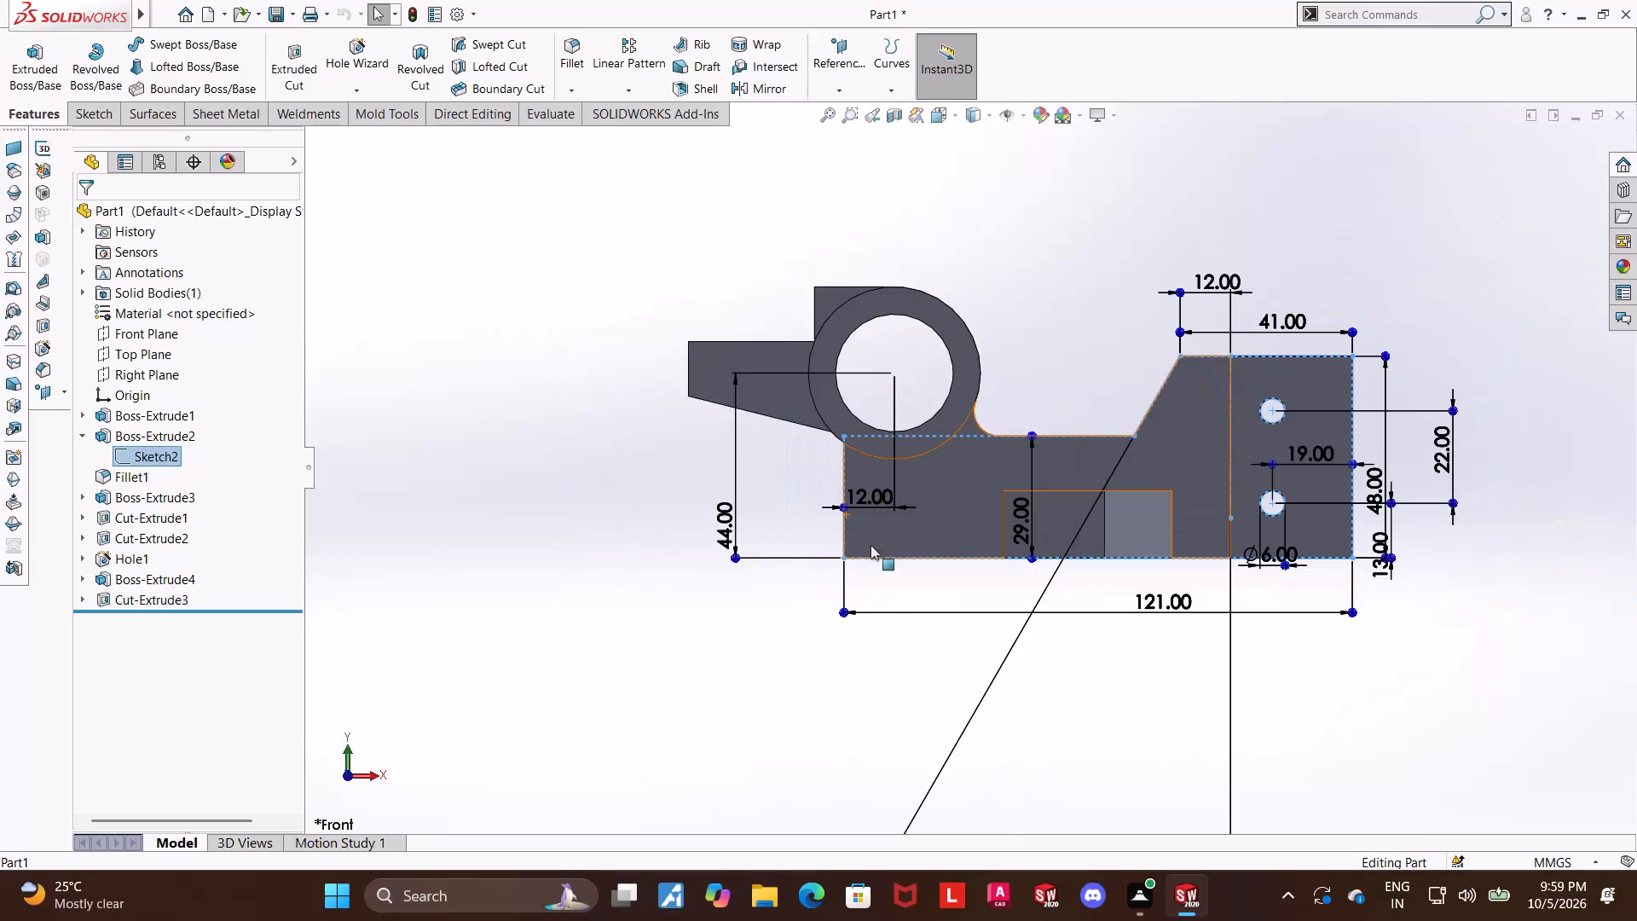
click(1537, 501)
Inspect the stepped arm in isometric view and review its profile sketch dimensions from the front where it meets the ring.
middle_drag(1521, 466, 1457, 558)
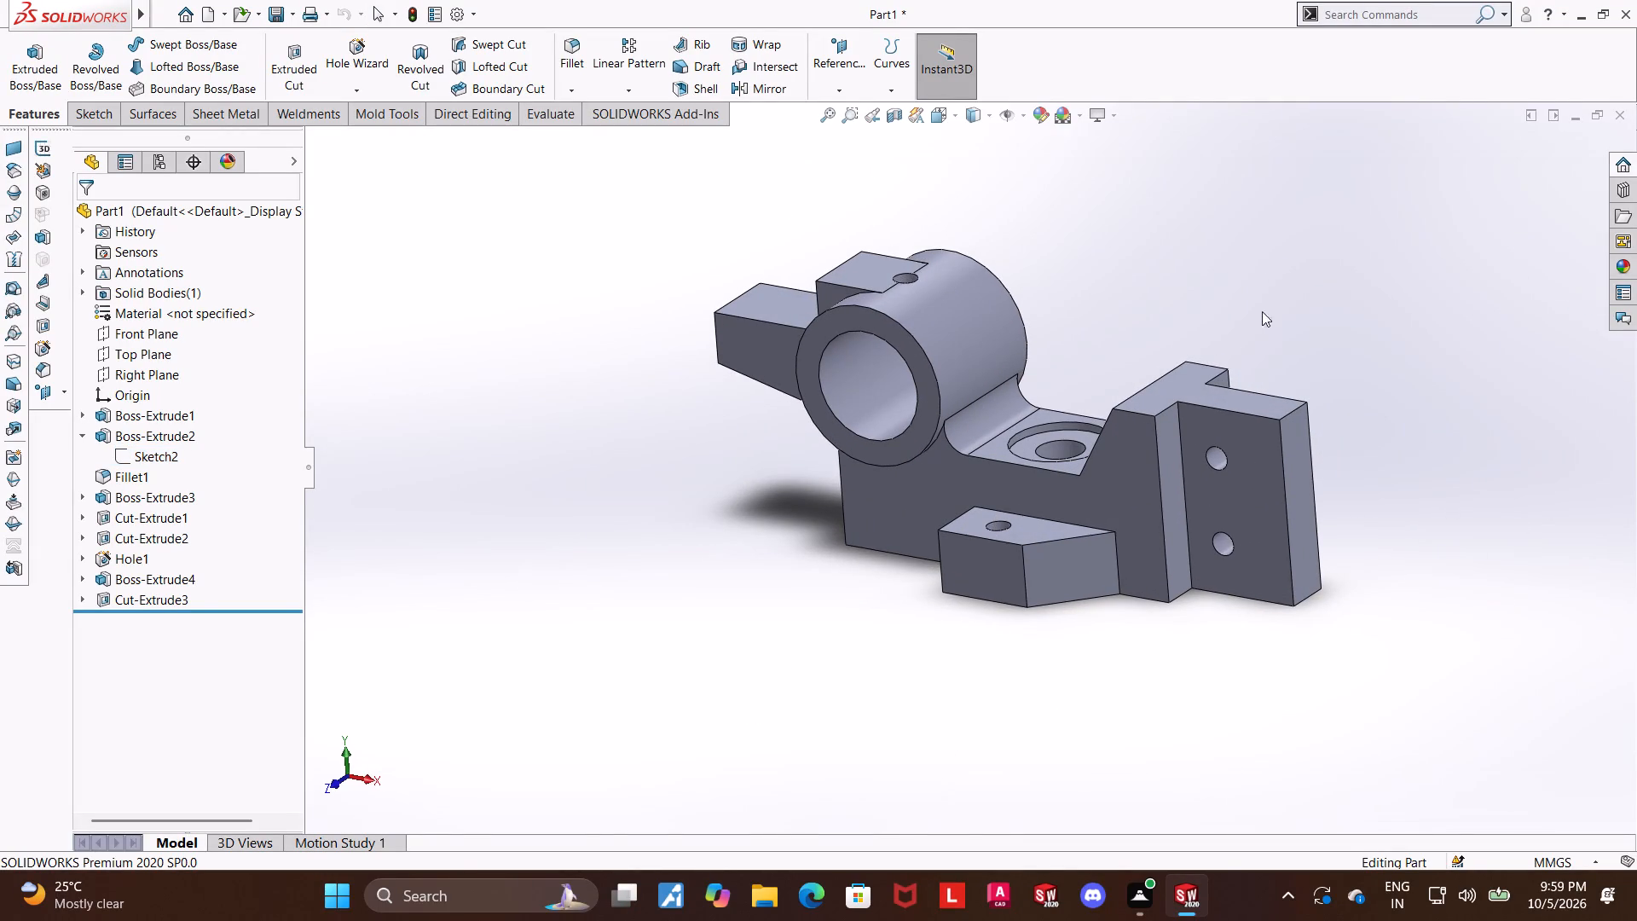
click(936, 120)
click(795, 477)
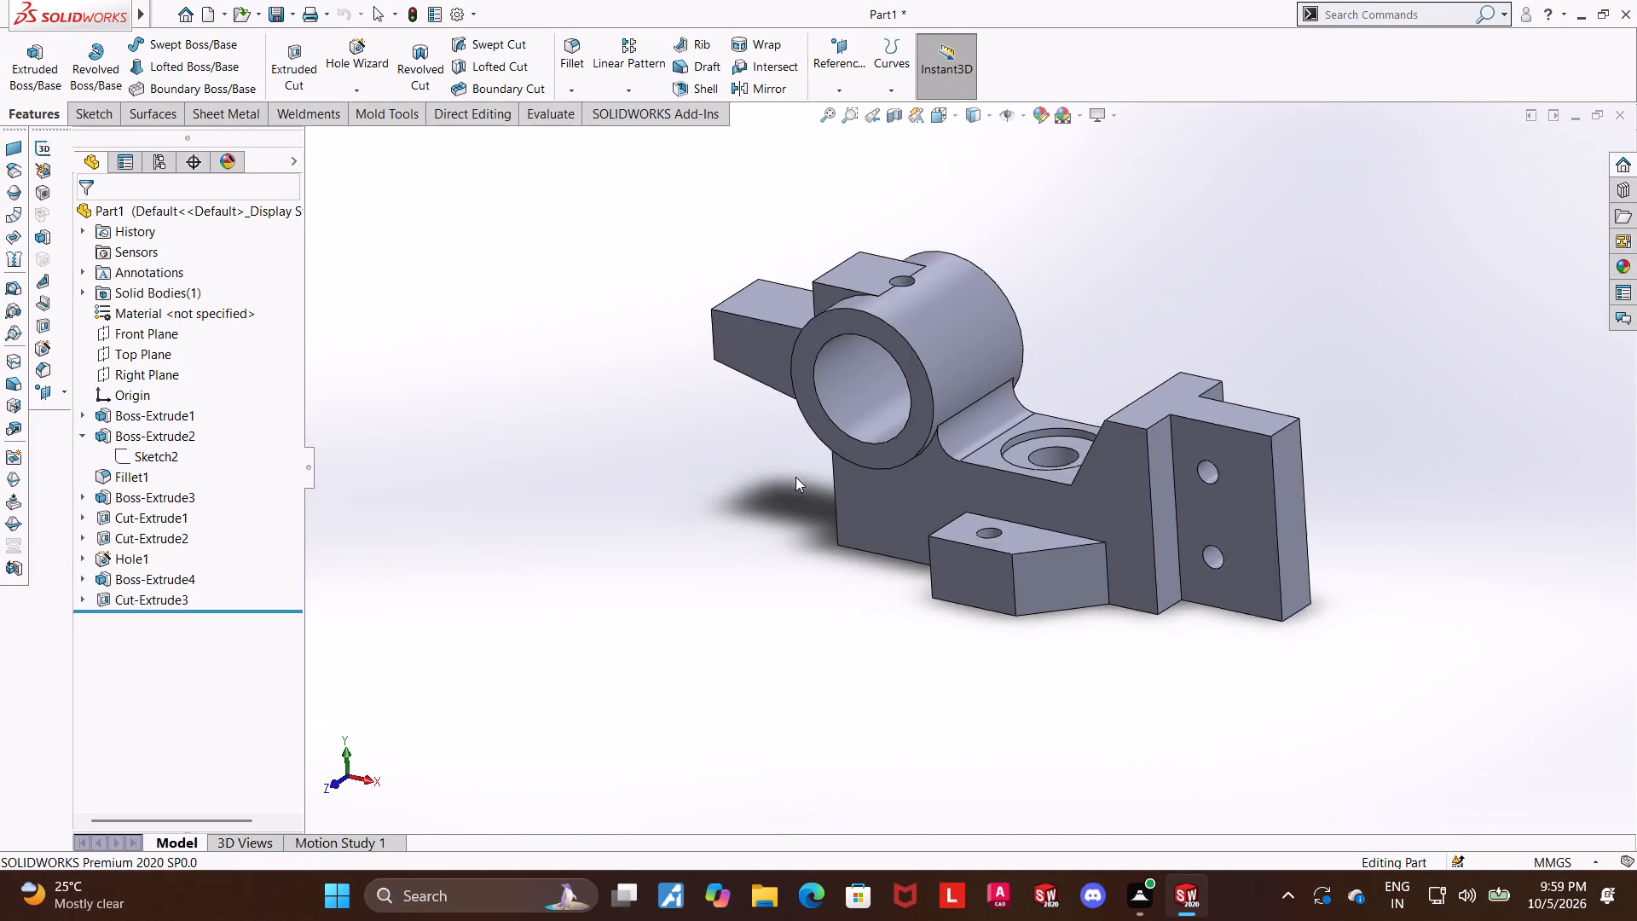
scroll(847, 322, down, 4)
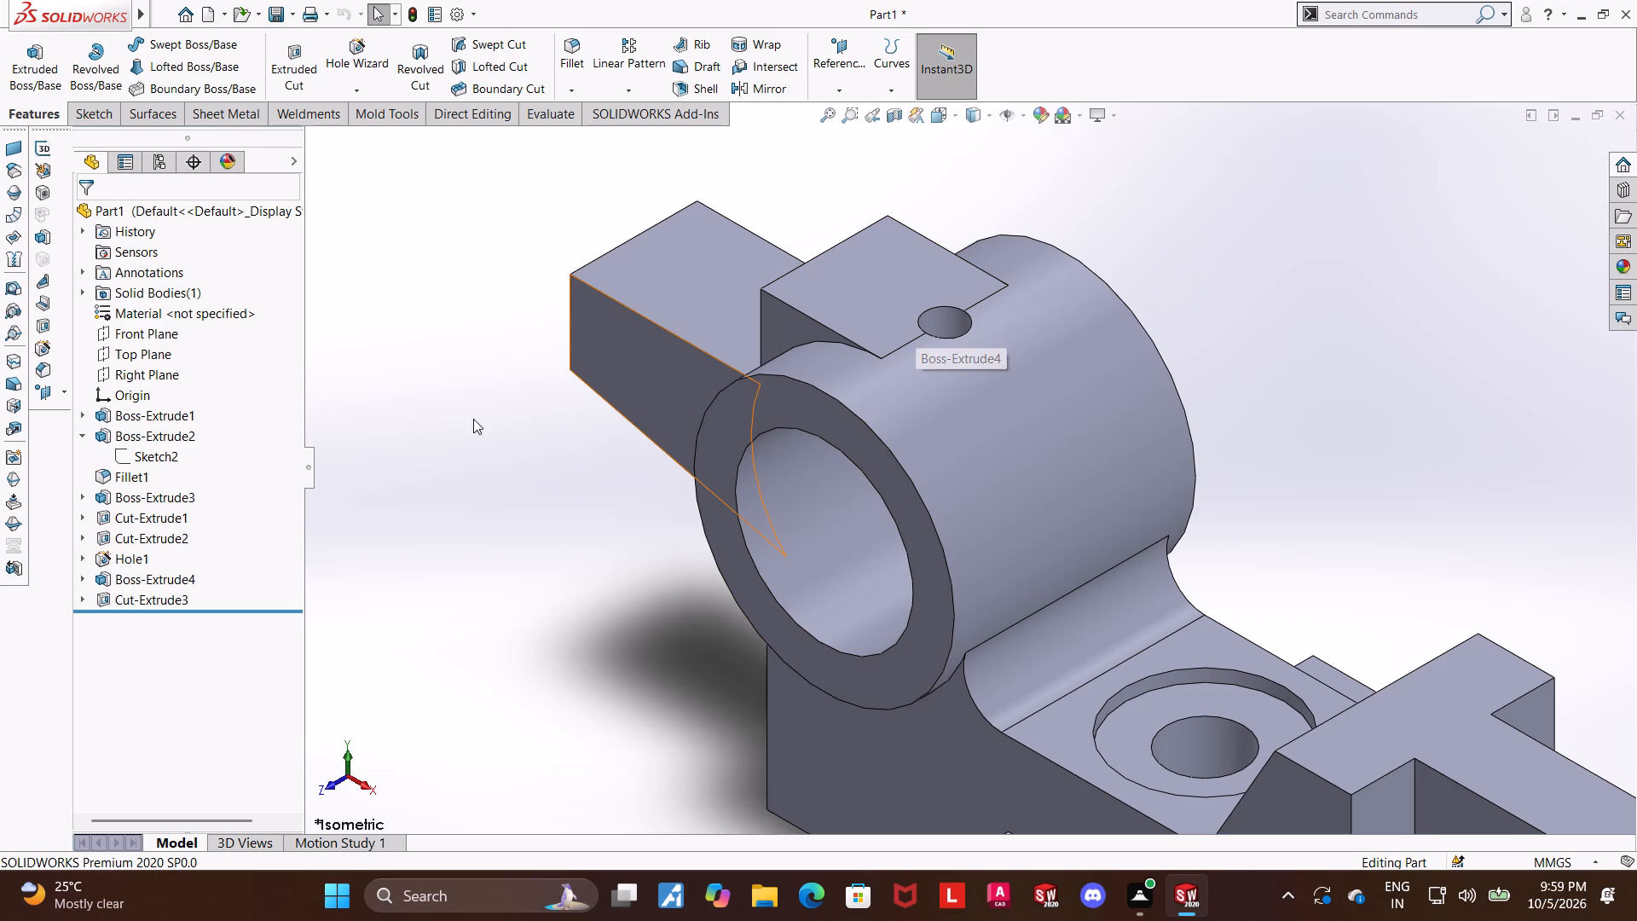
click(86, 431)
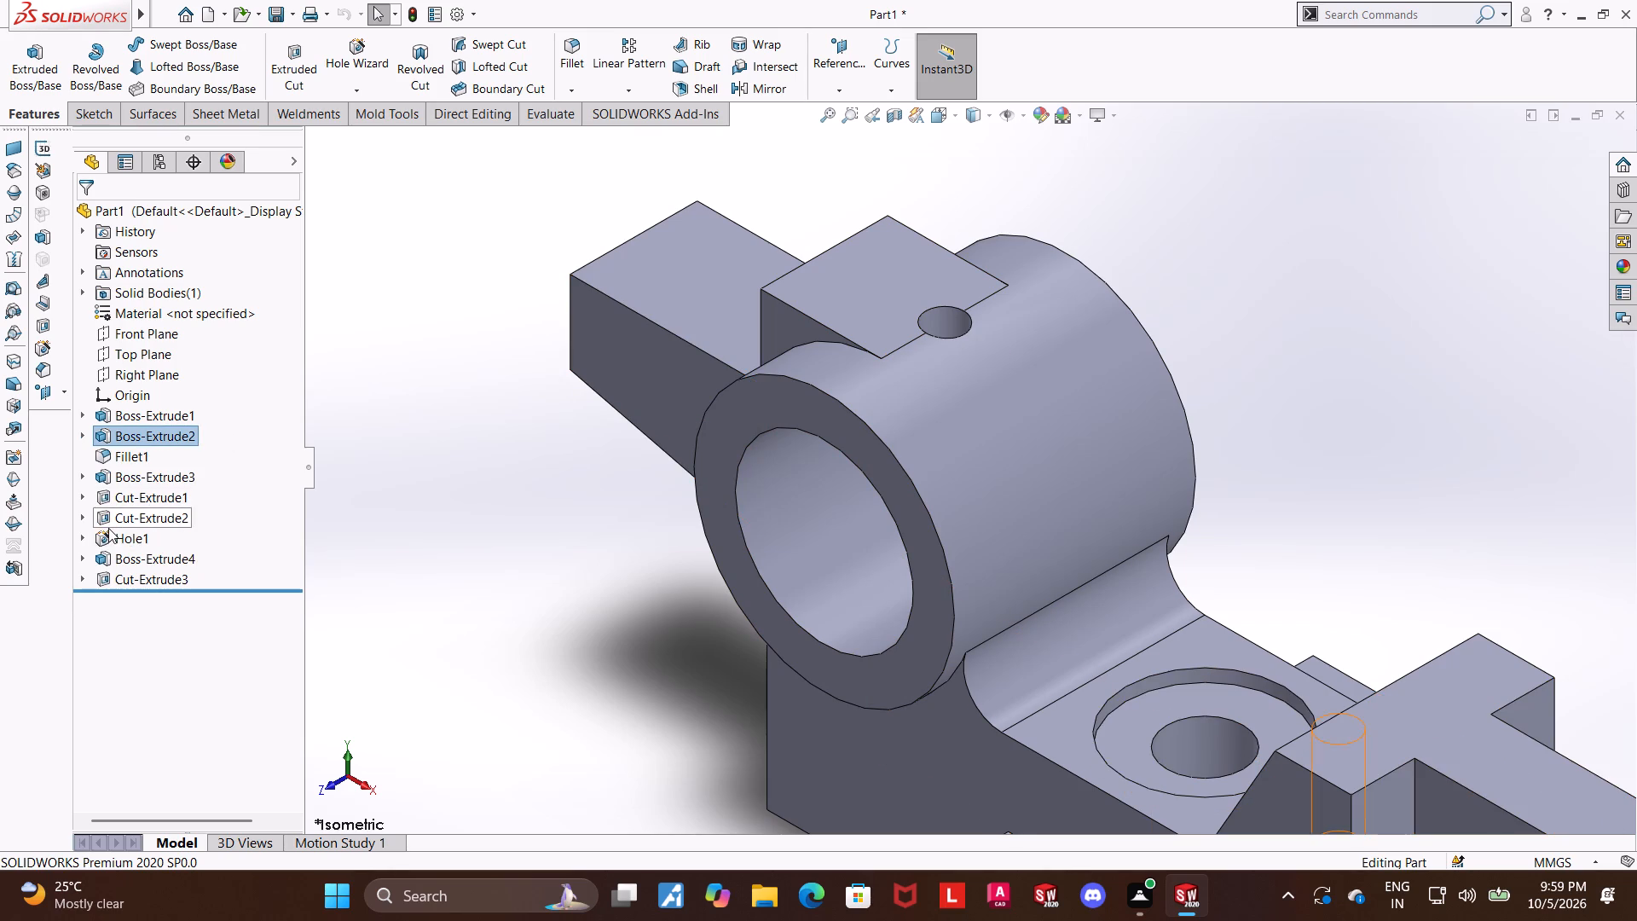
click(79, 555)
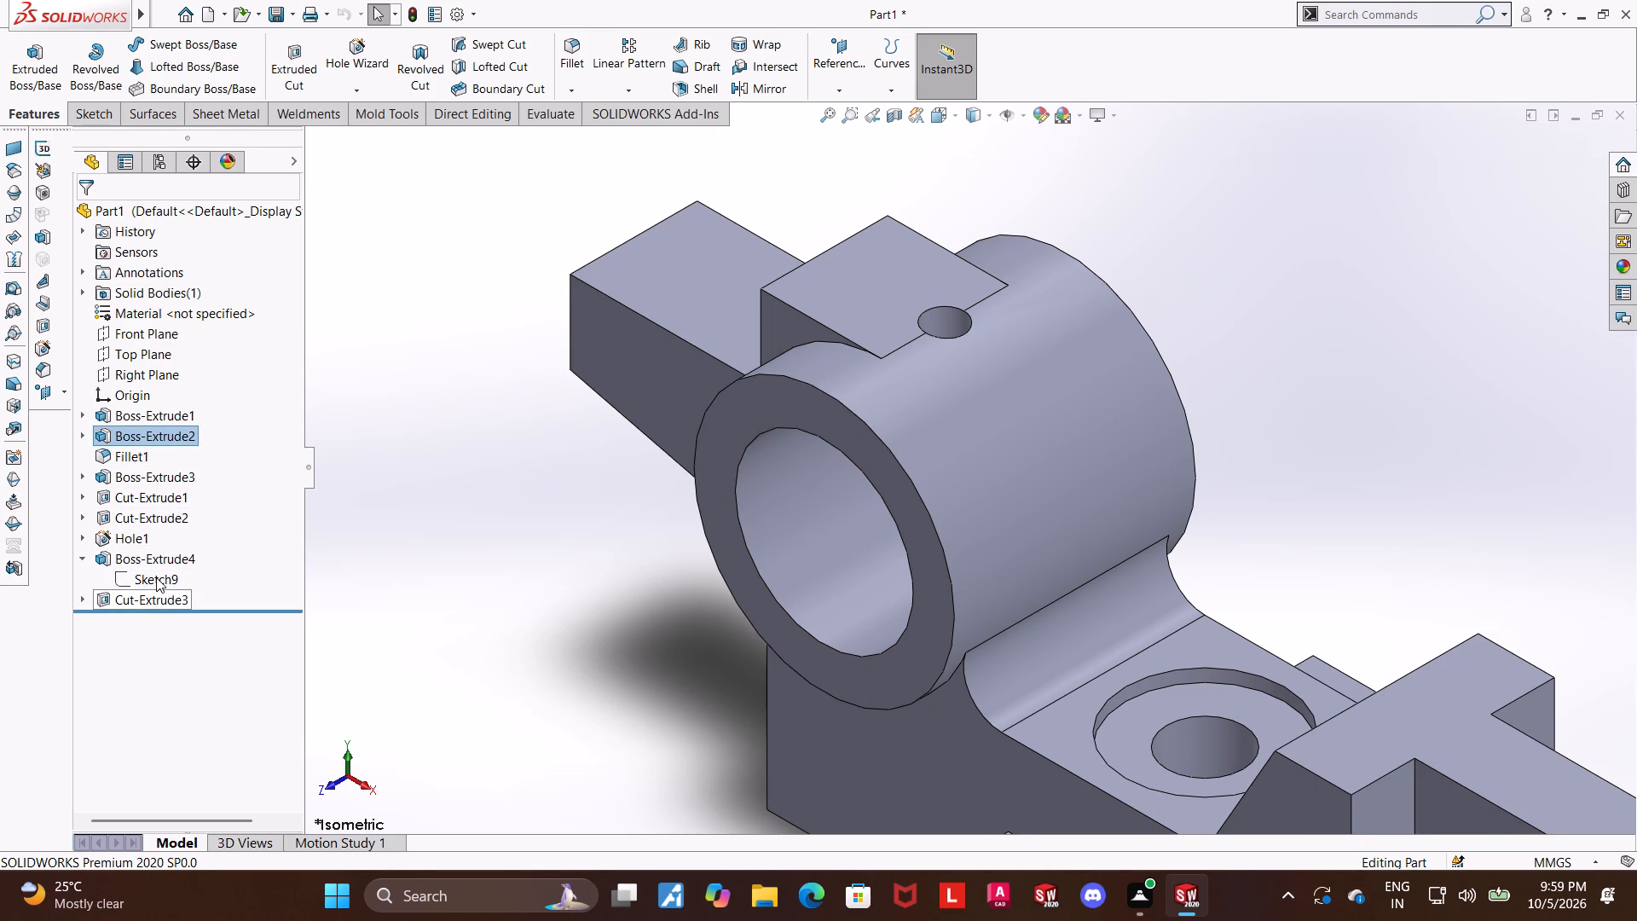
click(156, 577)
click(232, 552)
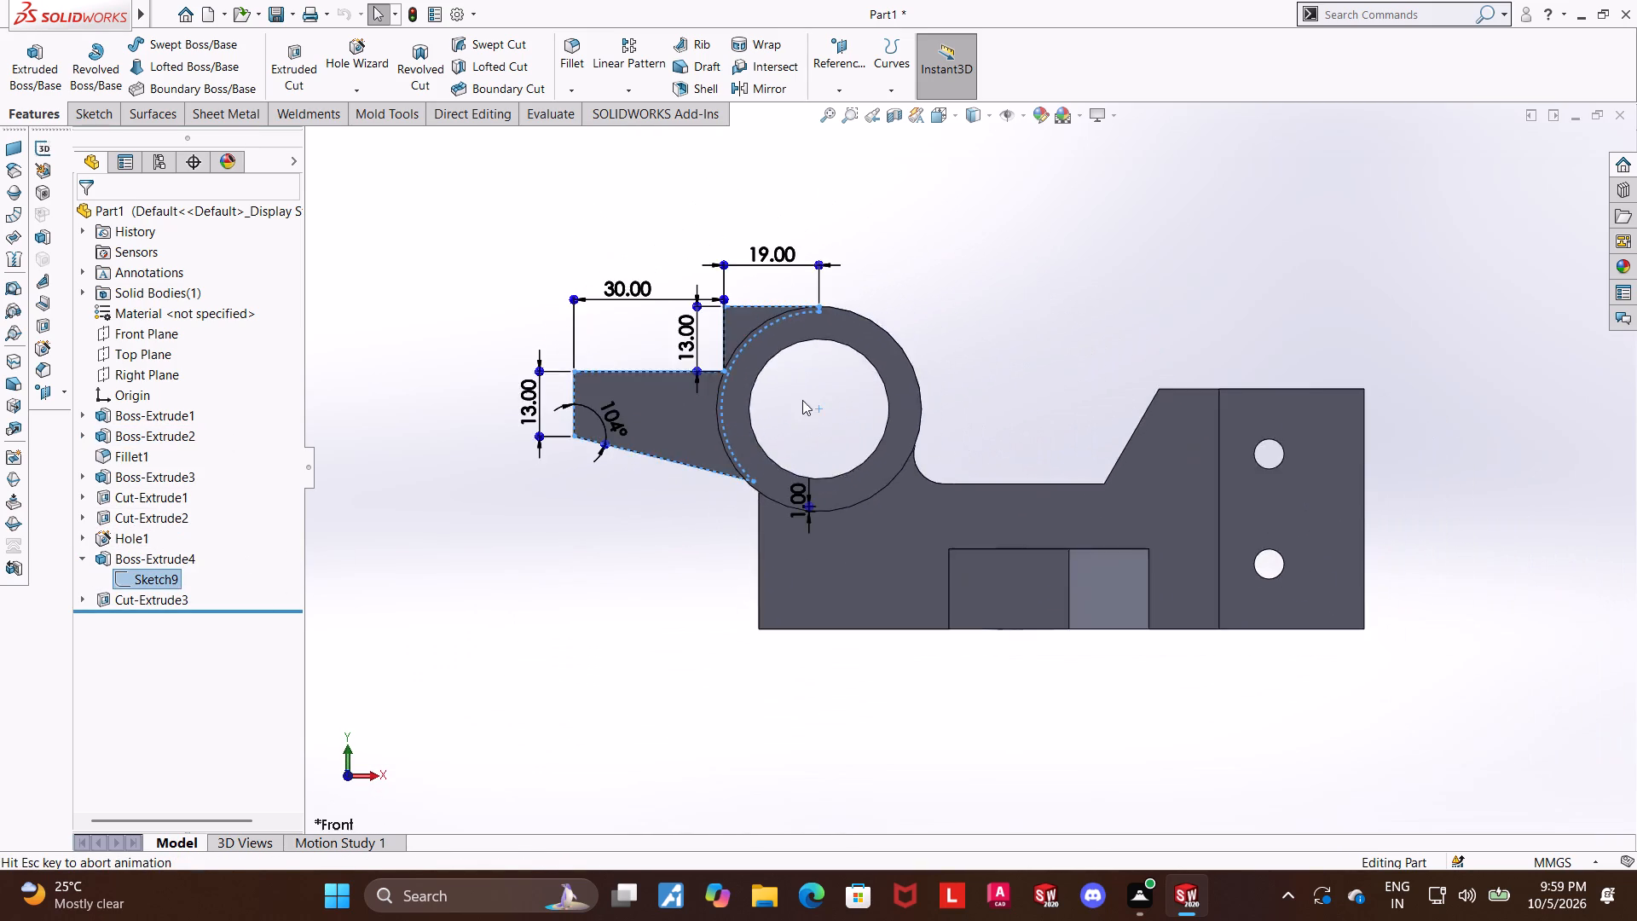
scroll(767, 355, down, 5)
click(1229, 260)
scroll(1034, 284, down, 3)
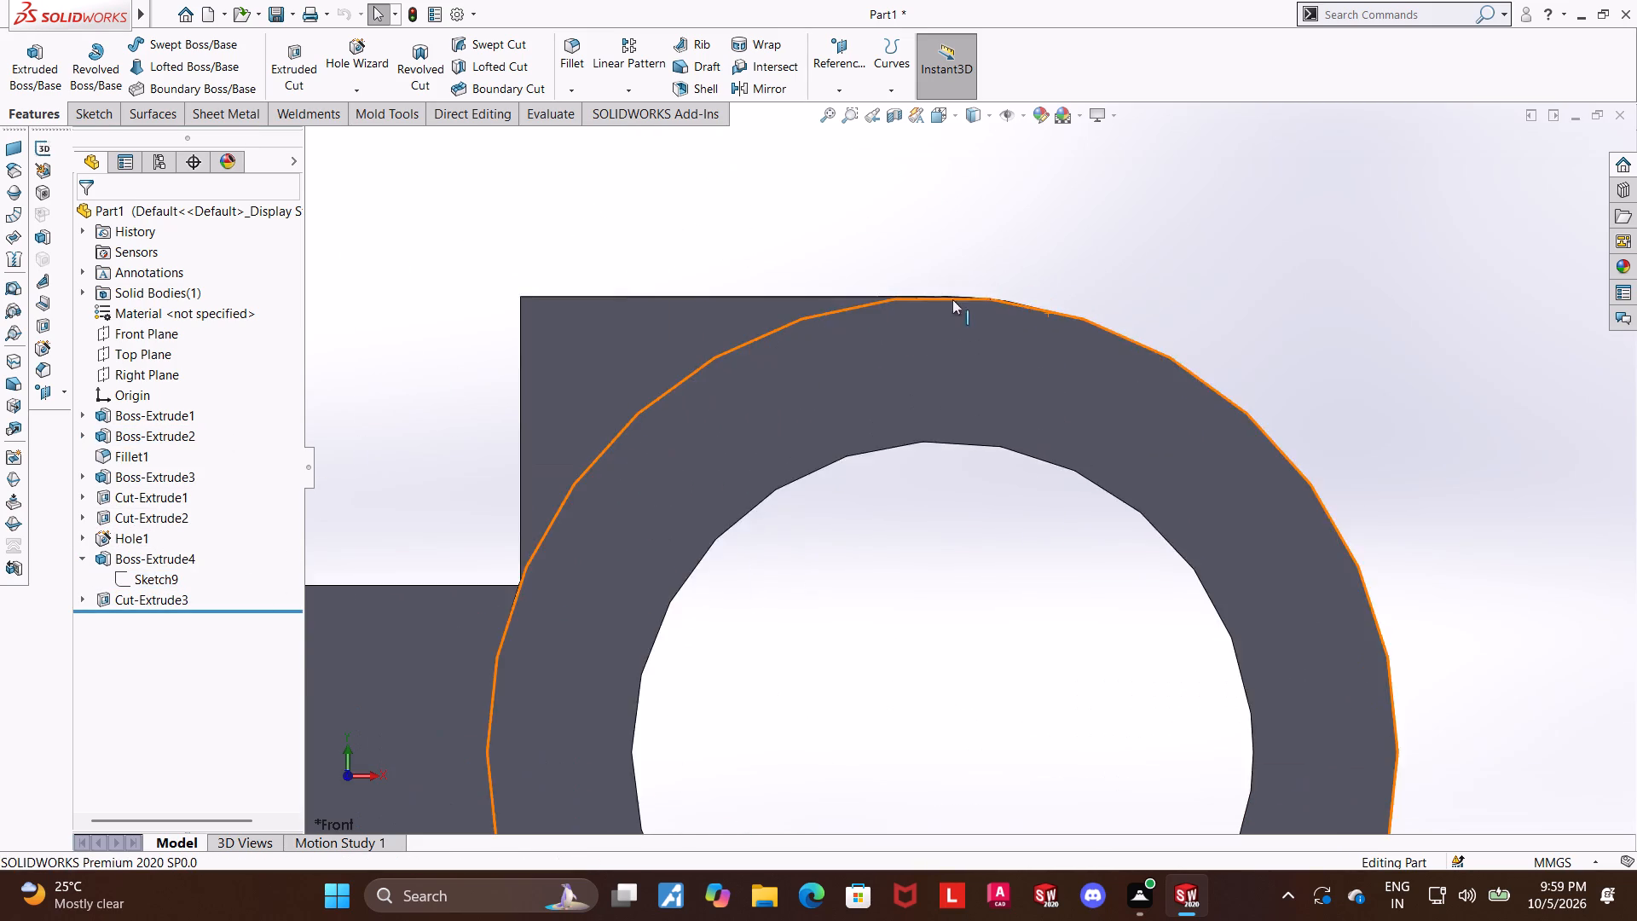
scroll(952, 299, down, 4)
scroll(1108, 310, up, 5)
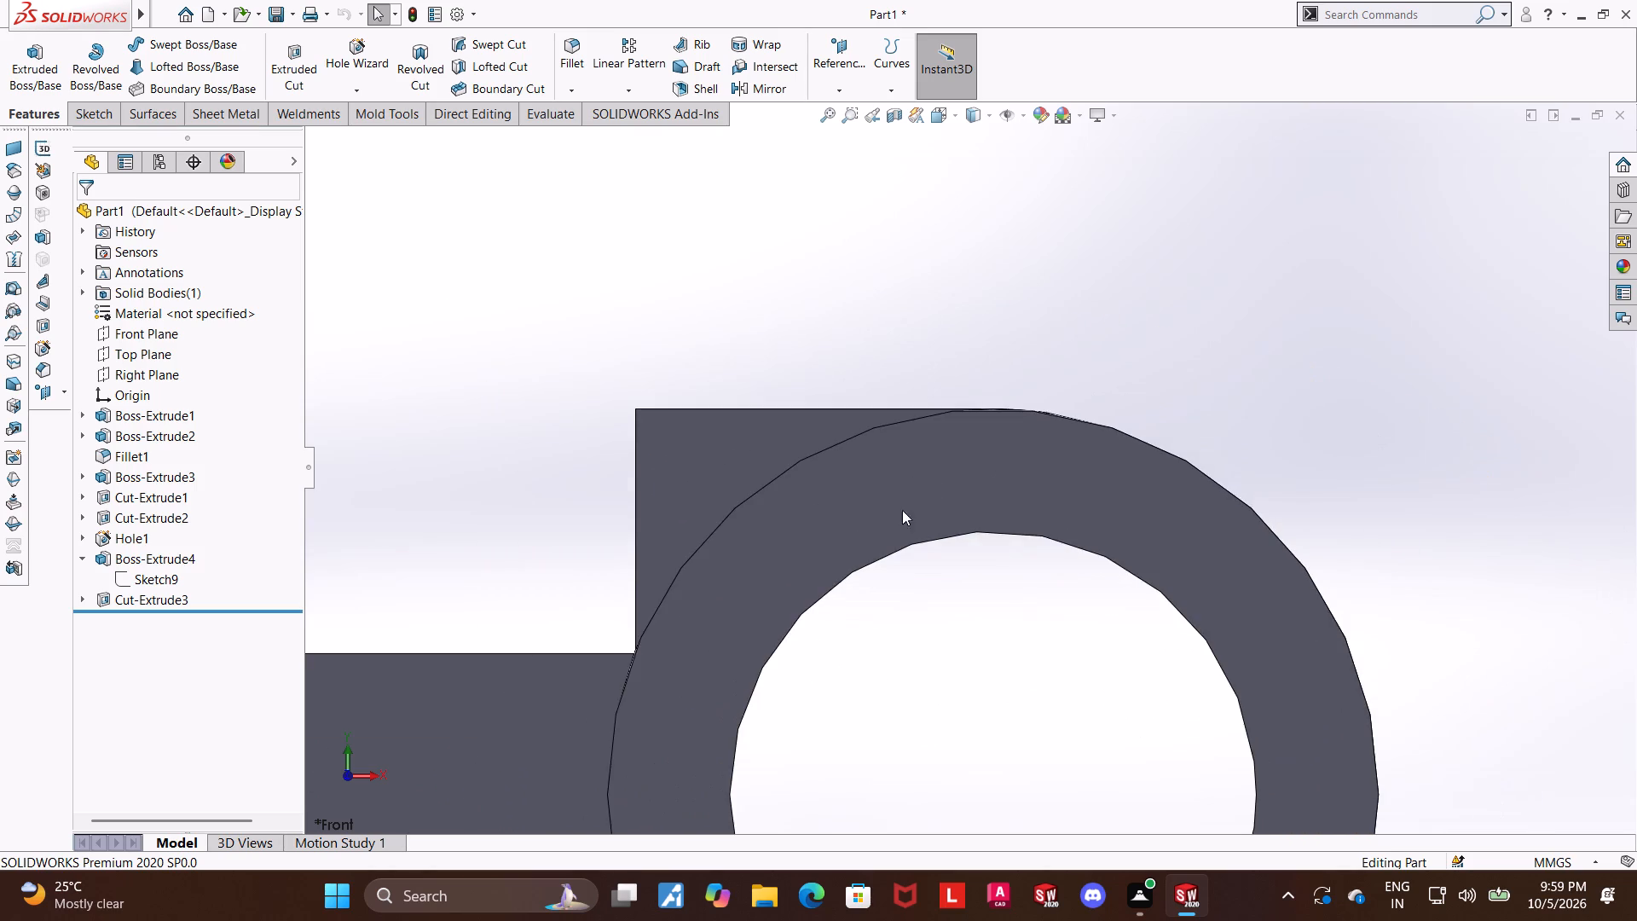
scroll(871, 530, up, 3)
Open the stepped arm's profile sketch, check the relation between its upper end point and the ring's outer edge, and exit the sketch.
click(139, 575)
click(159, 527)
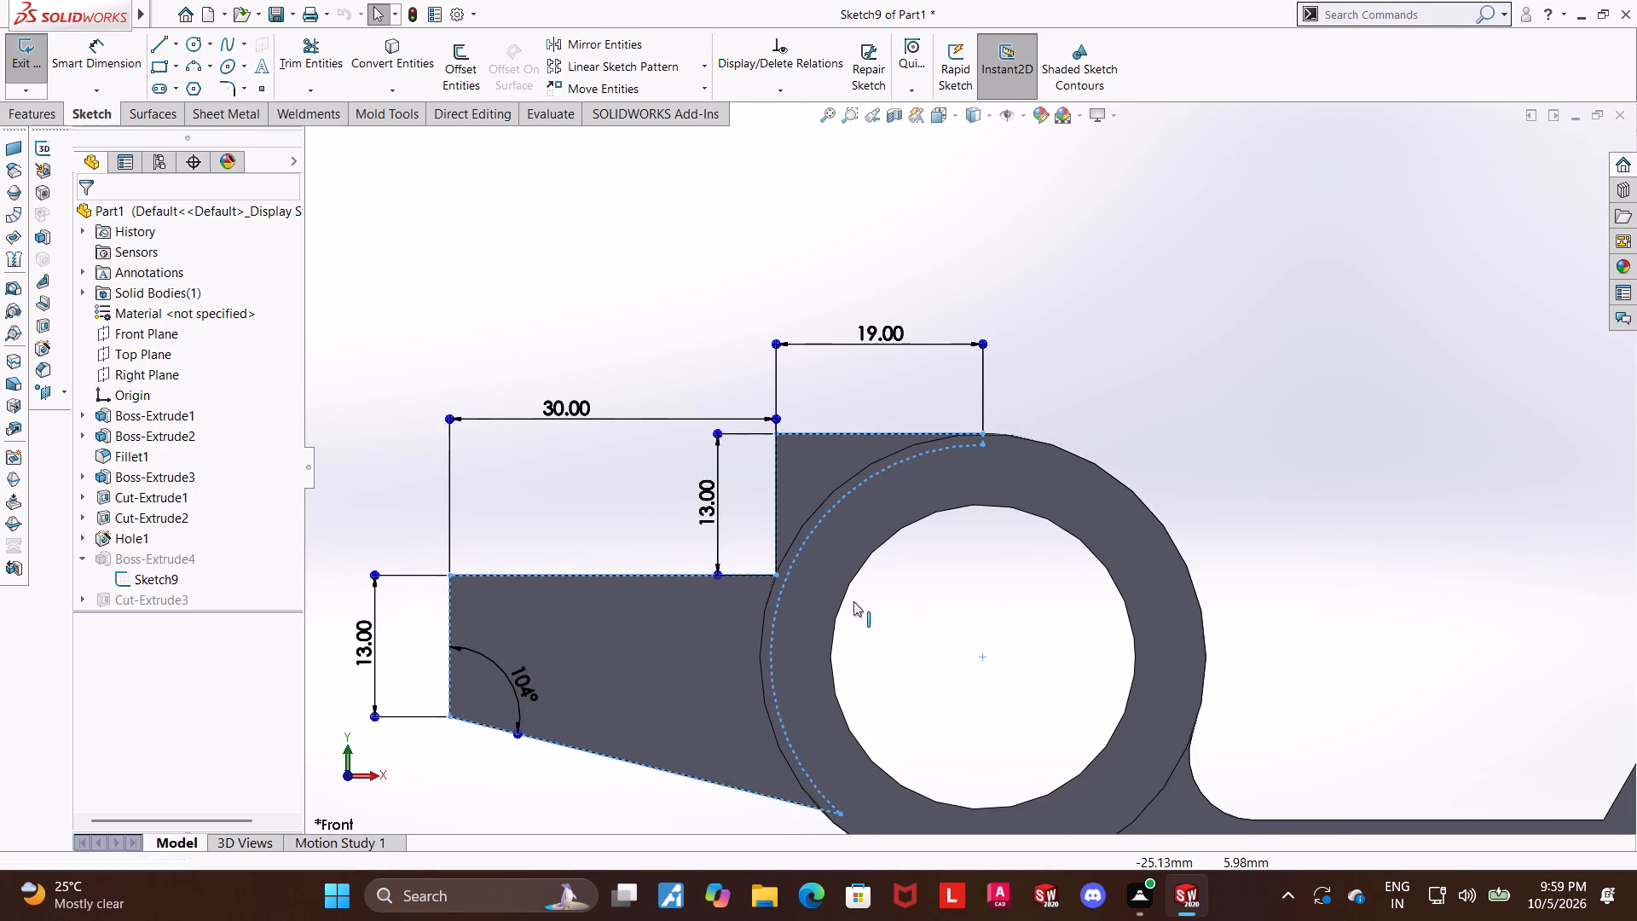
scroll(970, 449, down, 13)
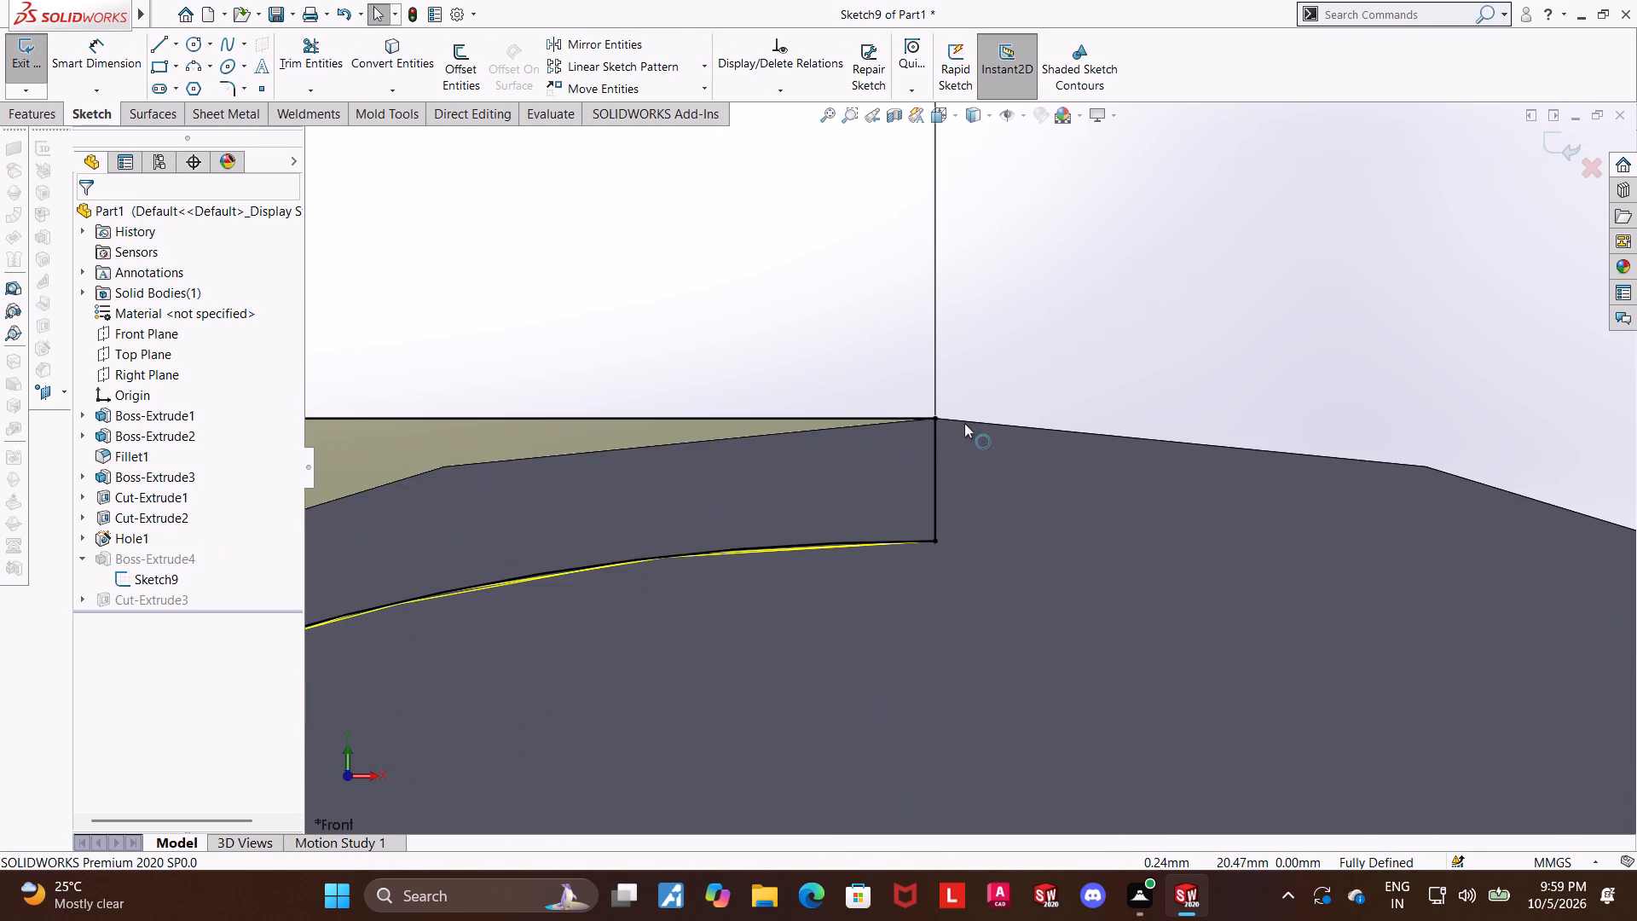
scroll(922, 420, up, 4)
scroll(990, 437, up, 5)
scroll(943, 465, down, 4)
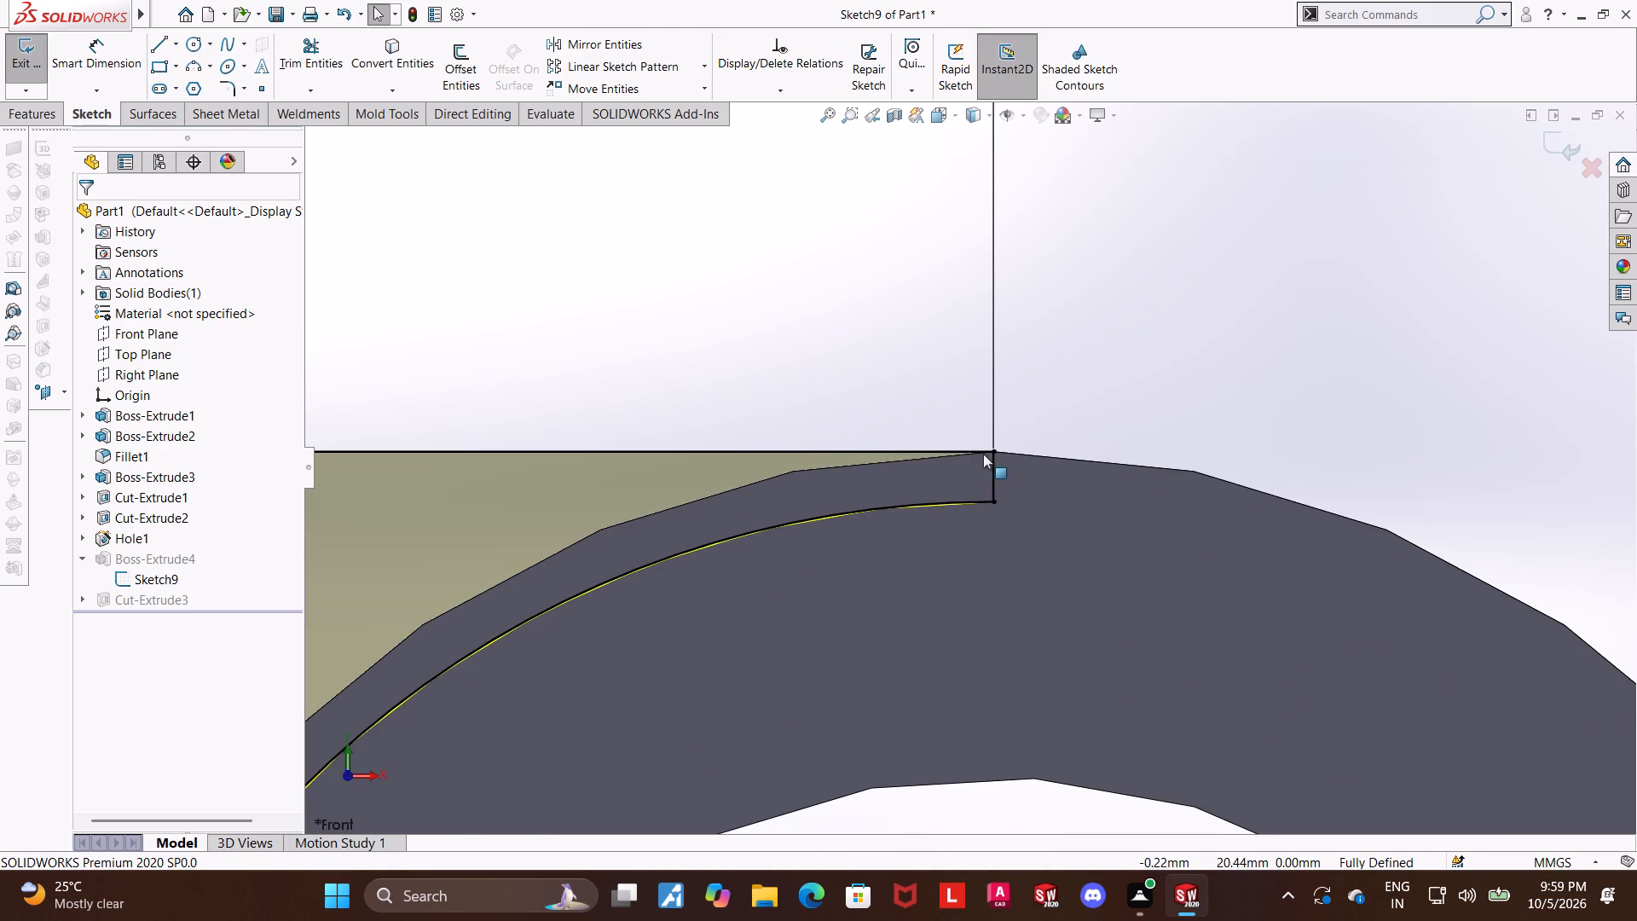
click(992, 450)
ctrl+click(1035, 454)
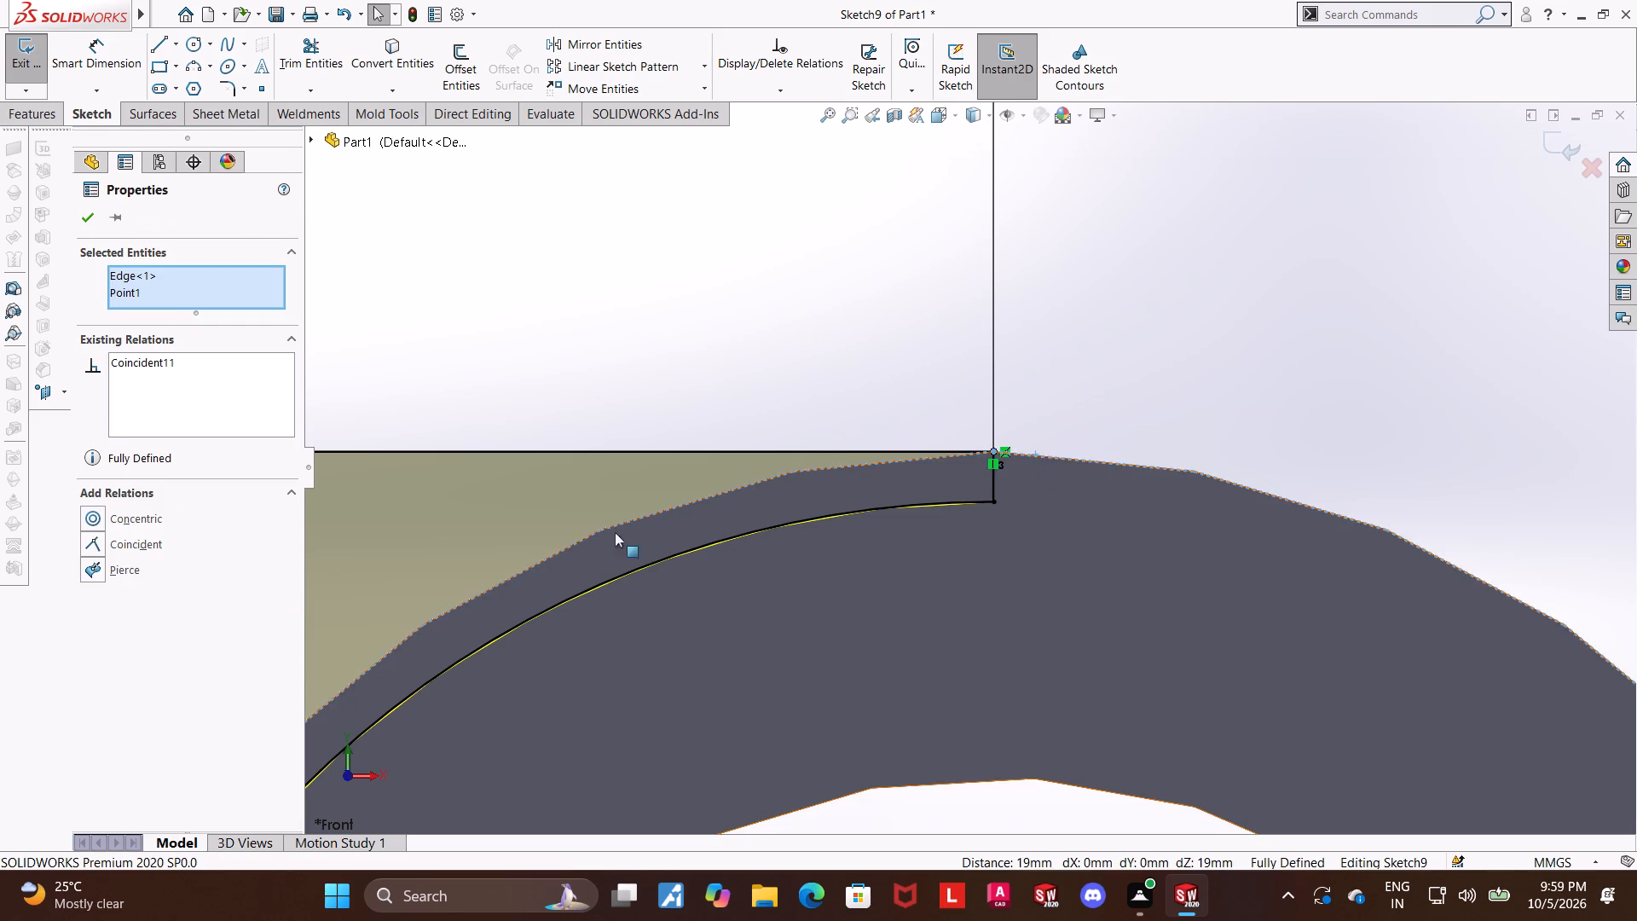
click(1303, 299)
scroll(1289, 327, up, 10)
scroll(912, 563, down, 2)
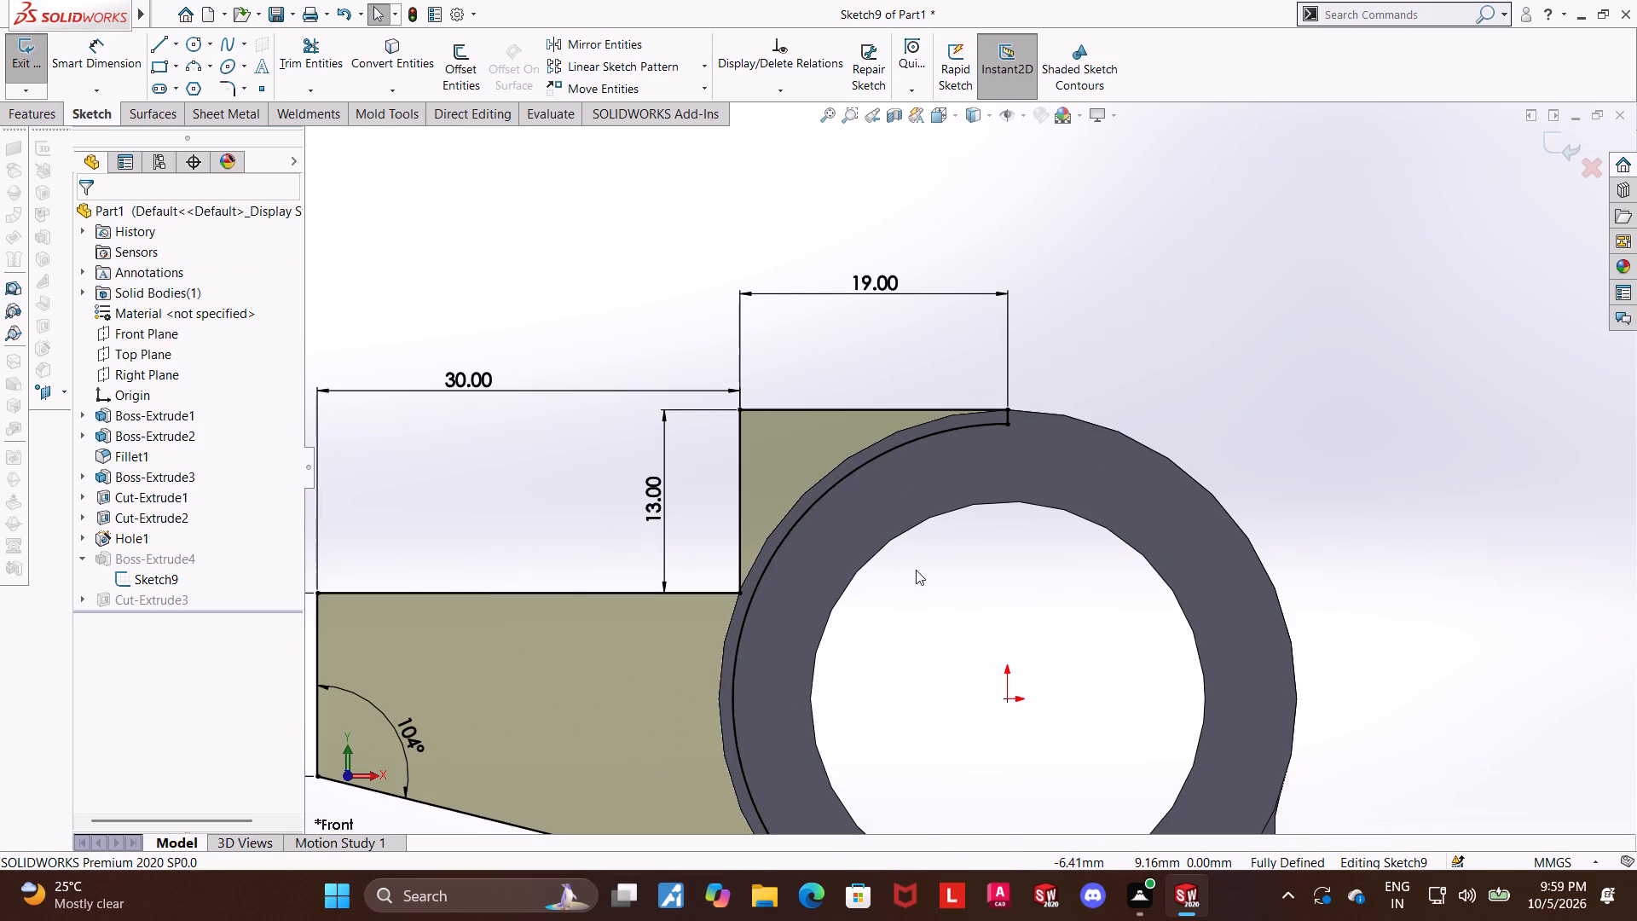
scroll(916, 570, up, 4)
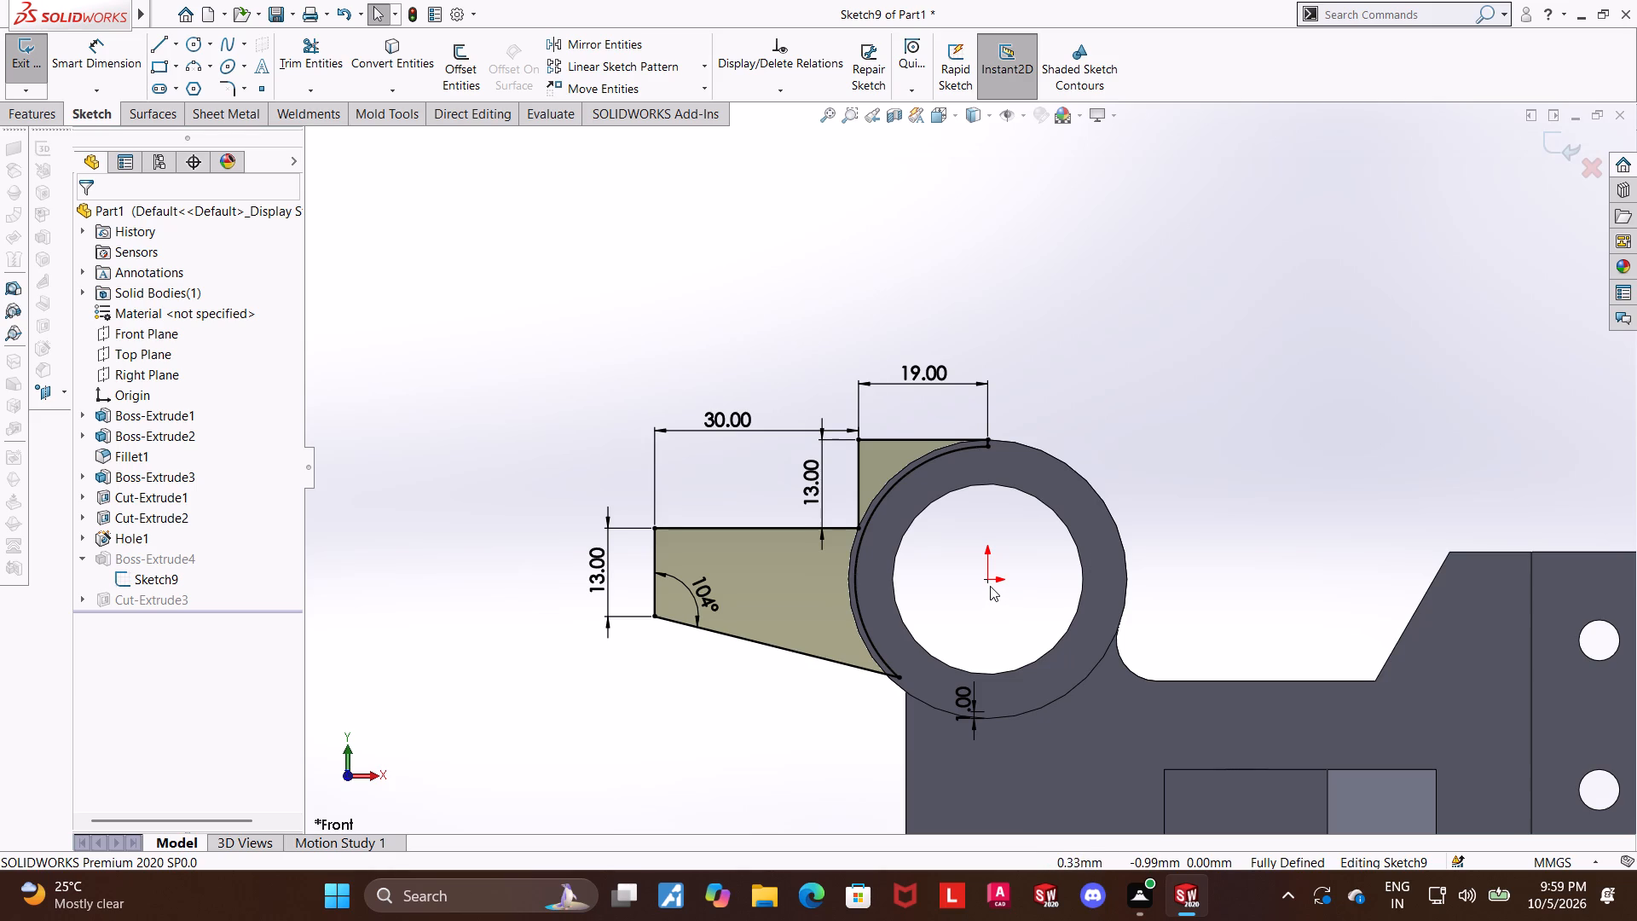
click(1550, 152)
Examine the part from several angles around the ring, counterbored hole, front lug and two-hole tongue.
scroll(1441, 253, up, 5)
middle_drag(1285, 381, 1239, 453)
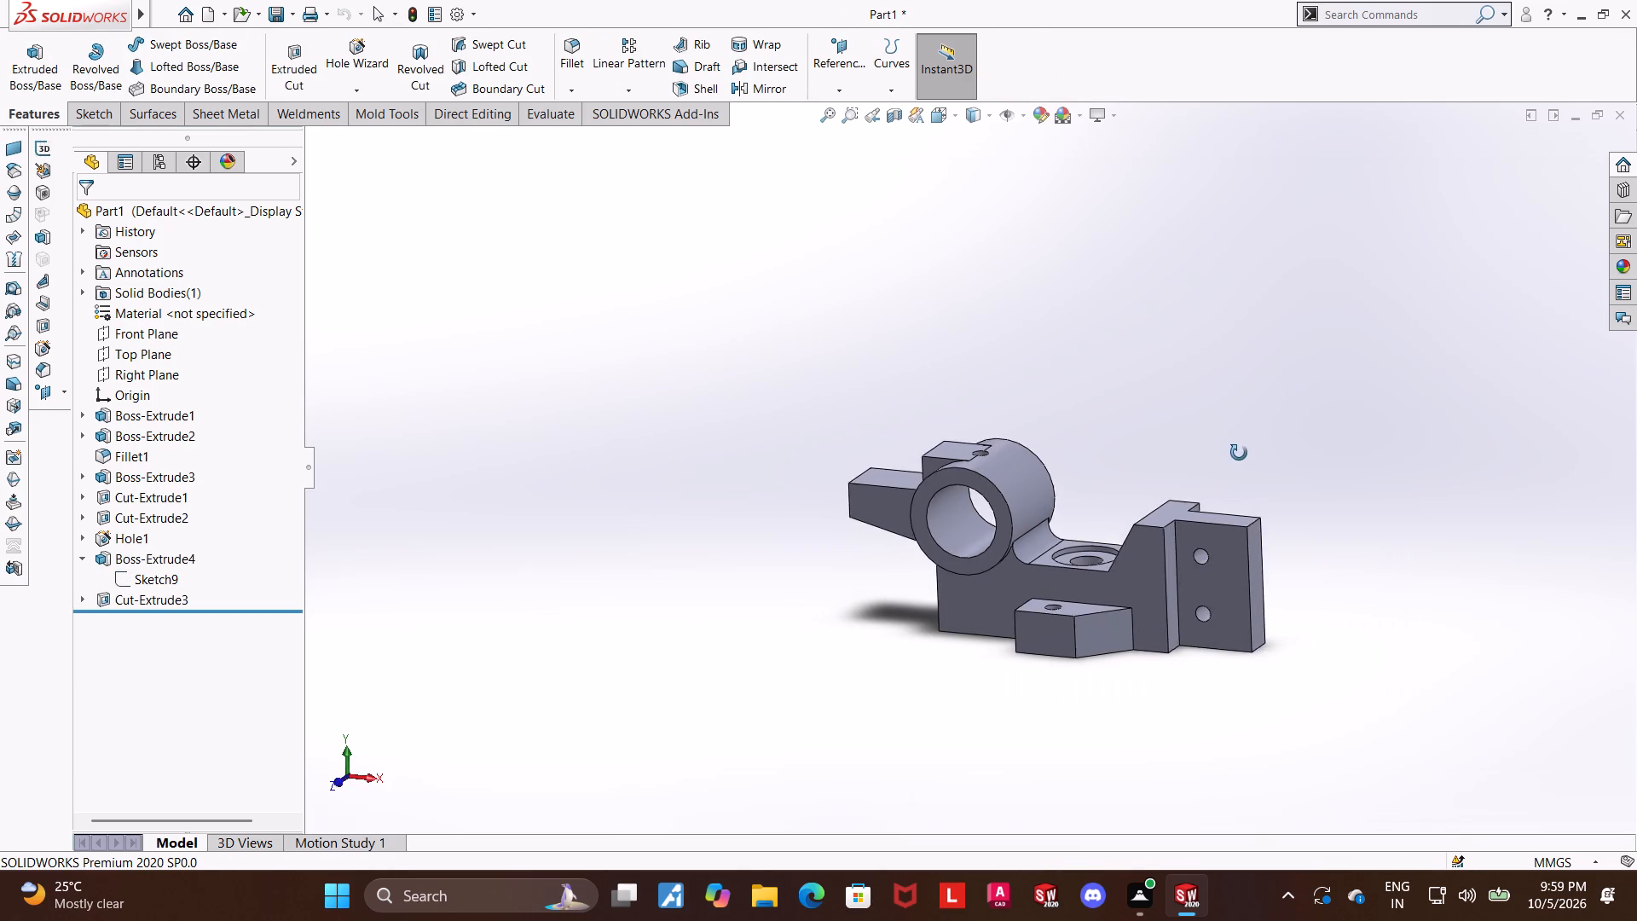
middle_drag(1239, 453, 1240, 455)
scroll(1178, 581, down, 3)
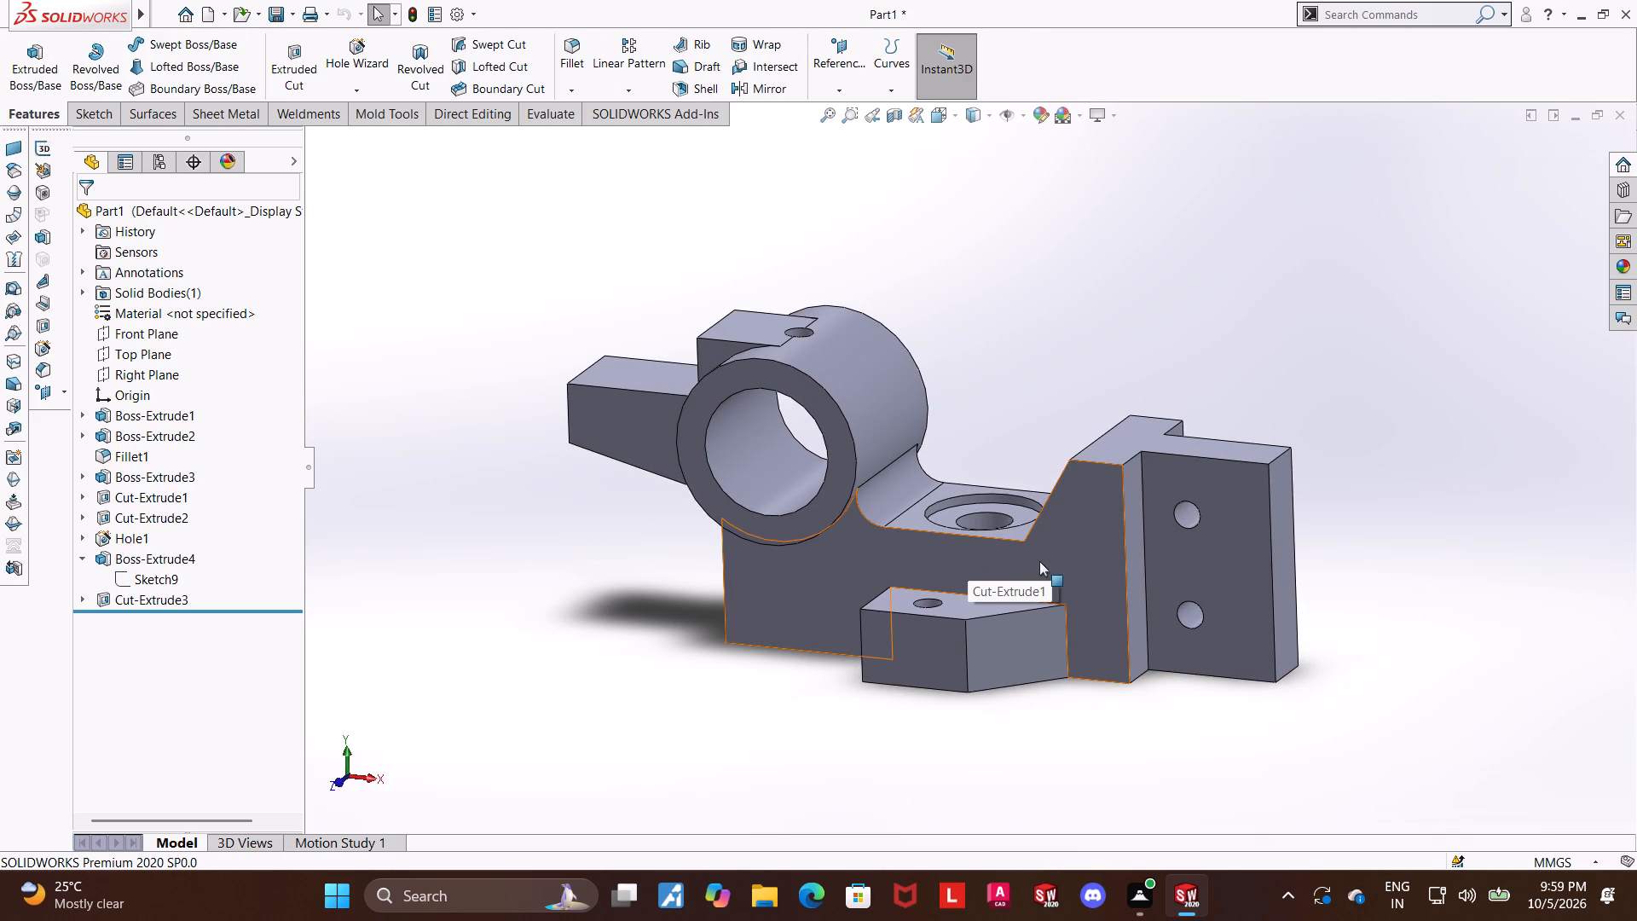
scroll(1002, 534, down, 3)
middle_drag(1013, 533, 1007, 536)
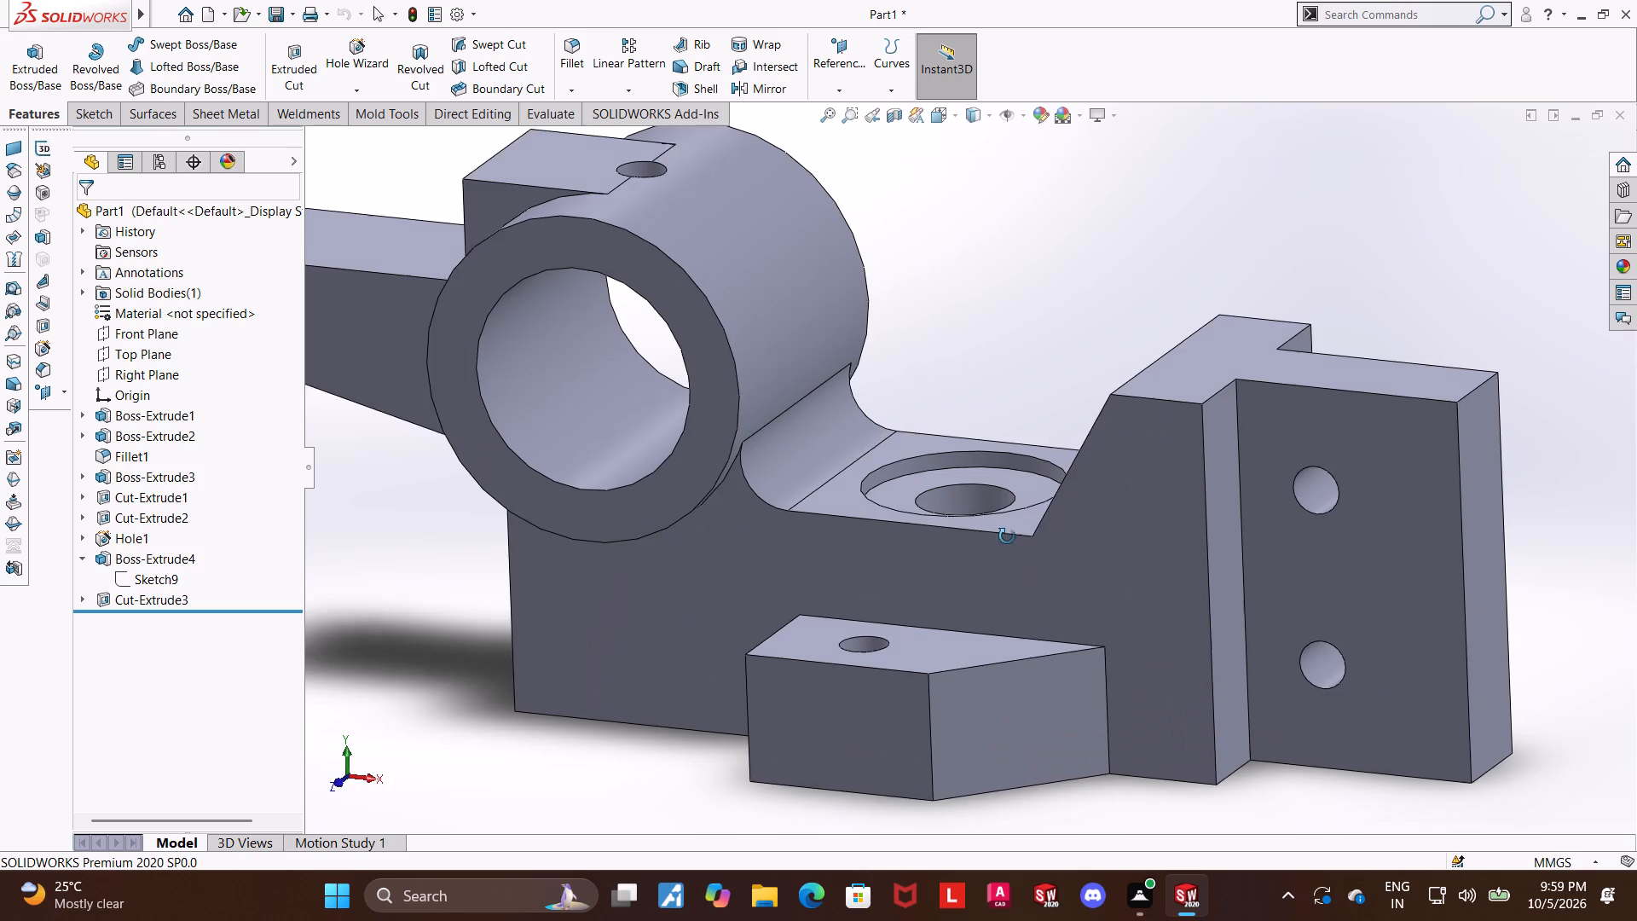
middle_drag(1007, 536, 983, 552)
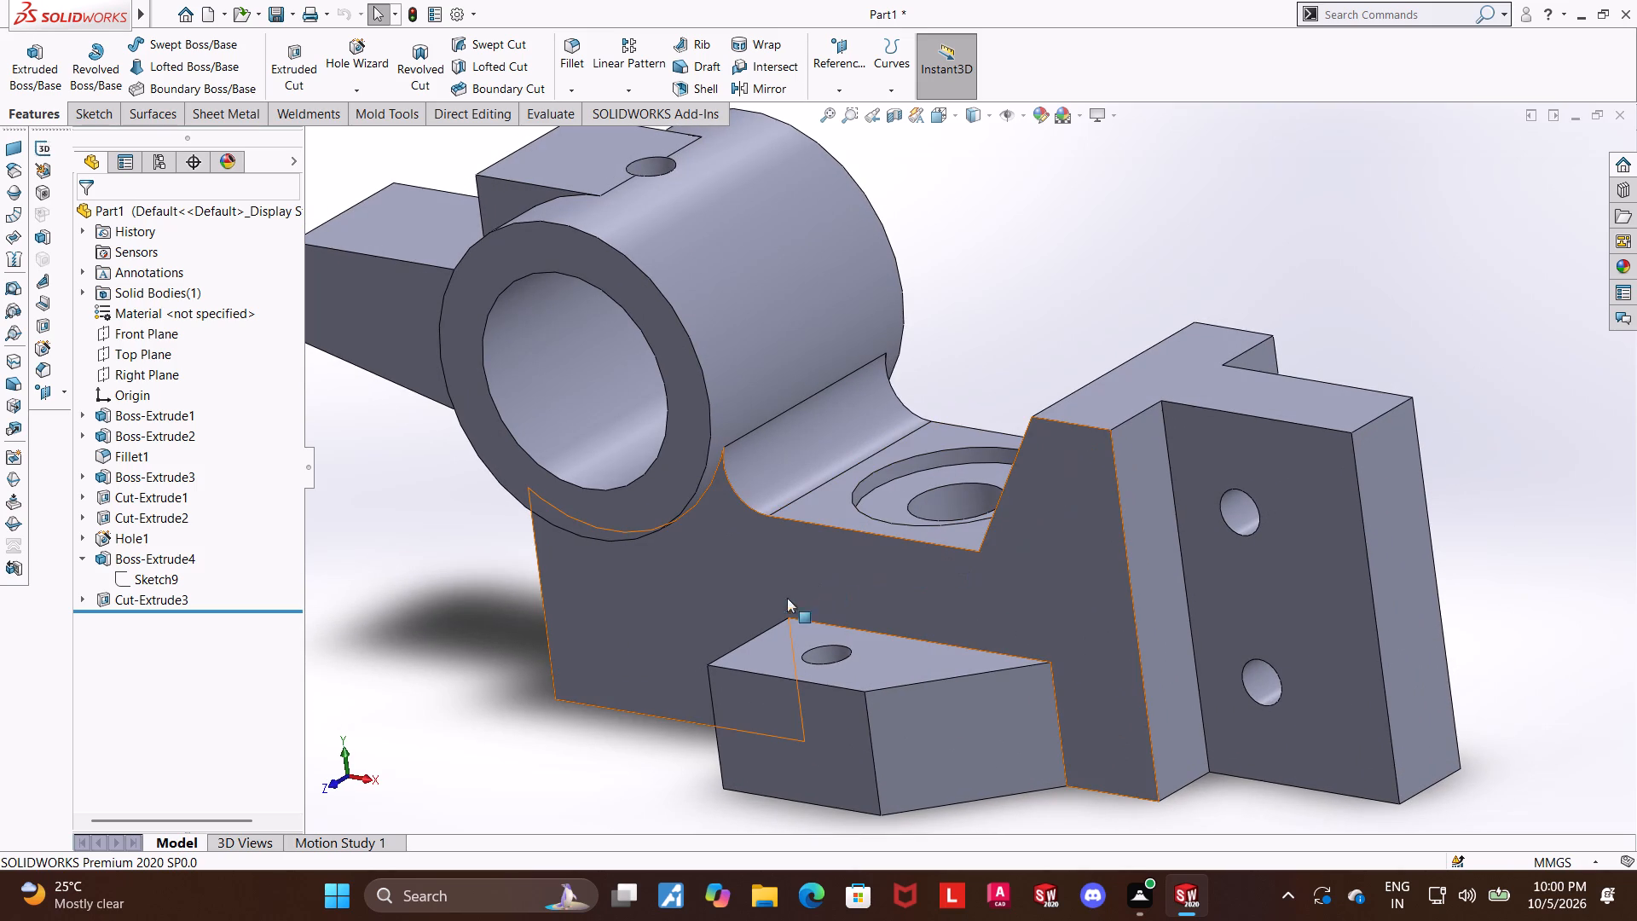
middle_drag(918, 594, 928, 635)
middle_drag(928, 640, 932, 692)
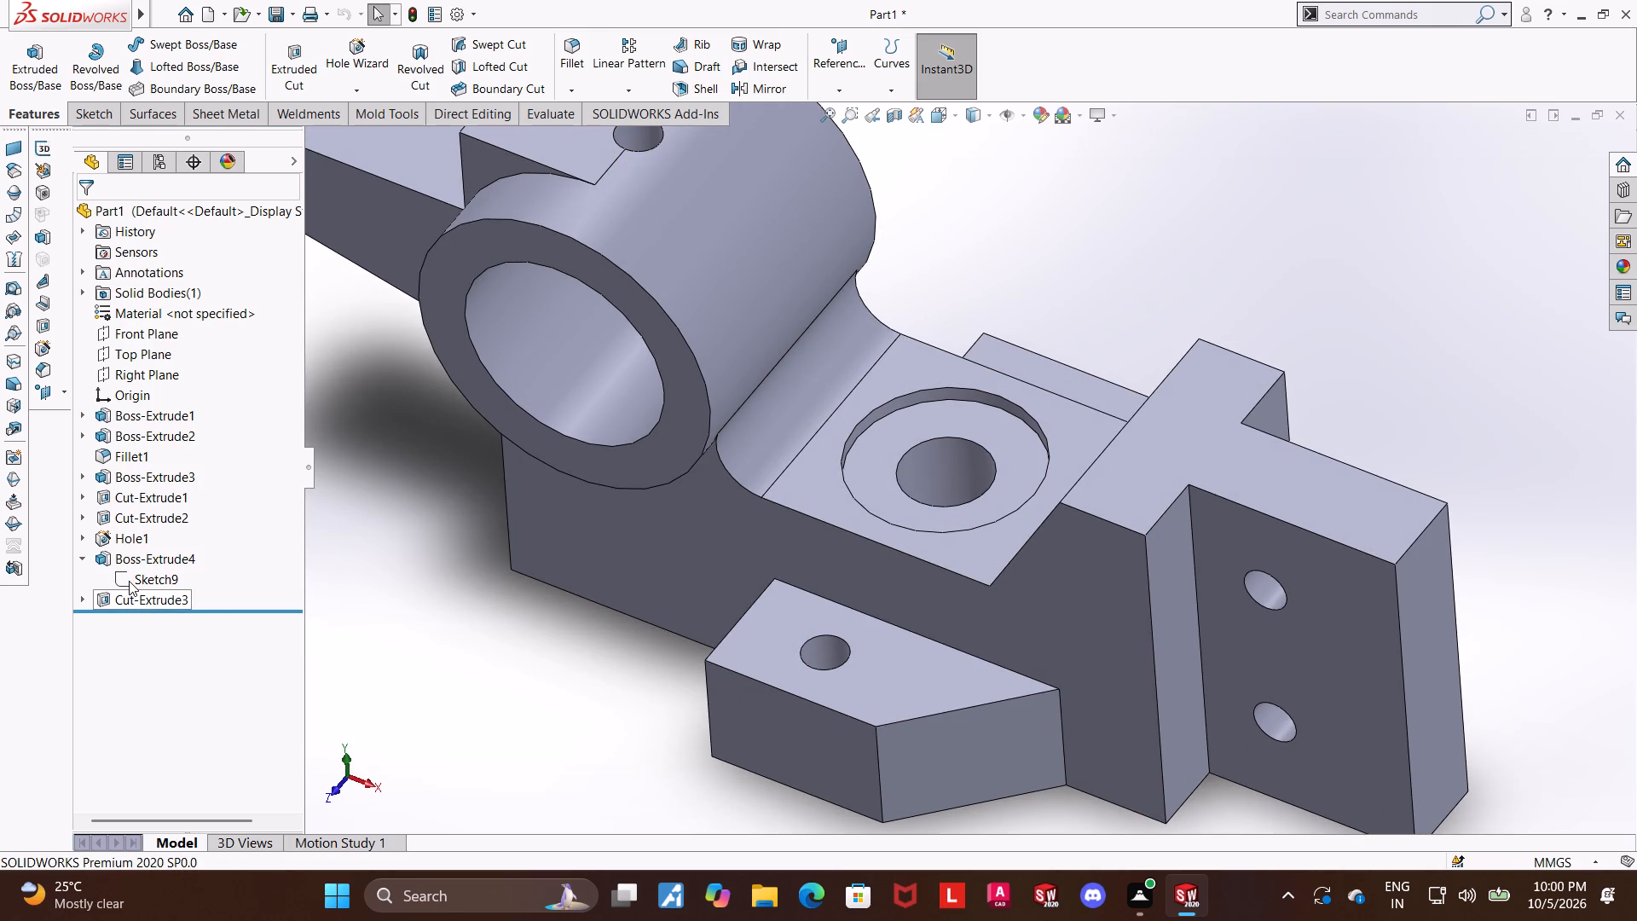
Review the dimensions of the lug hole cut on both lugs from several angles.
click(129, 580)
click(129, 580)
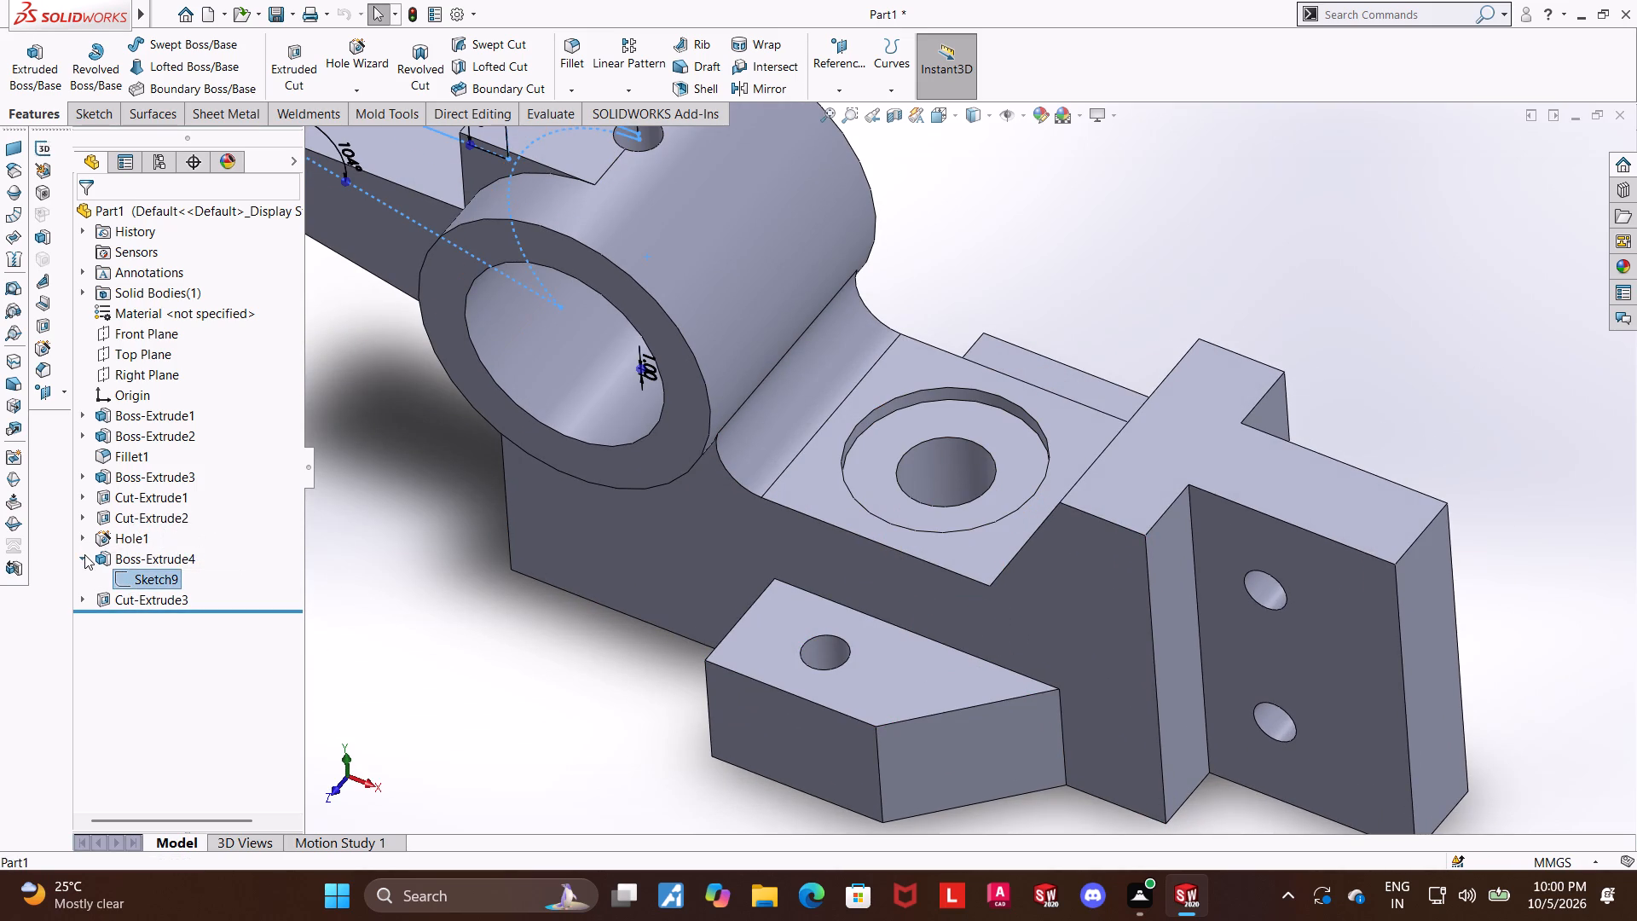
click(84, 554)
click(83, 511)
click(117, 520)
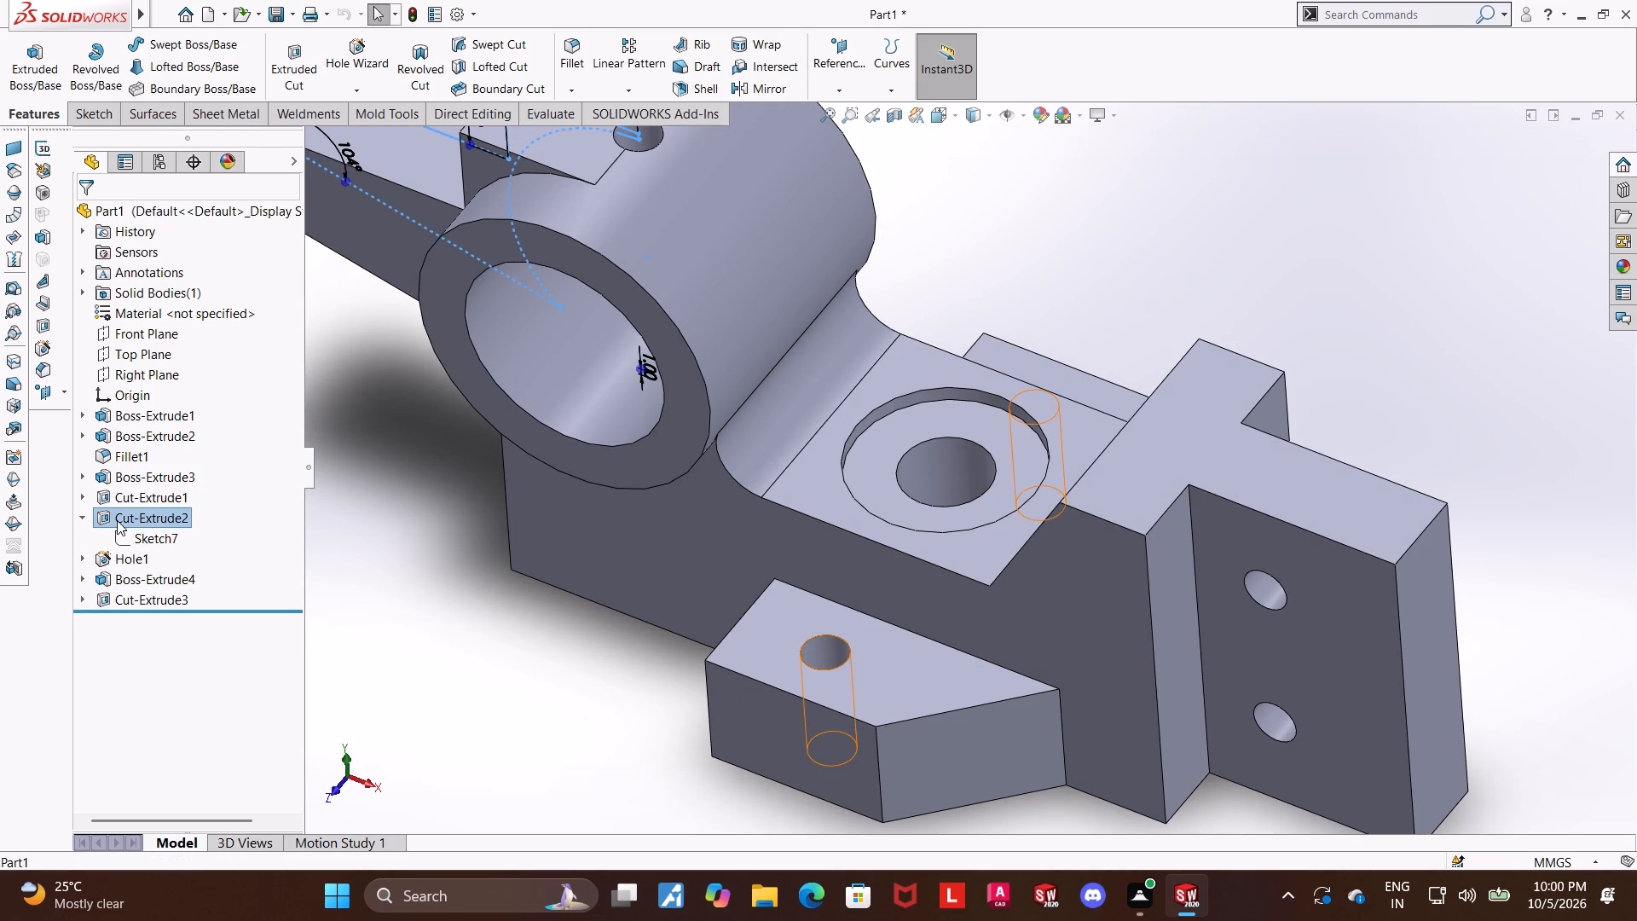
middle_drag(1069, 466, 1065, 467)
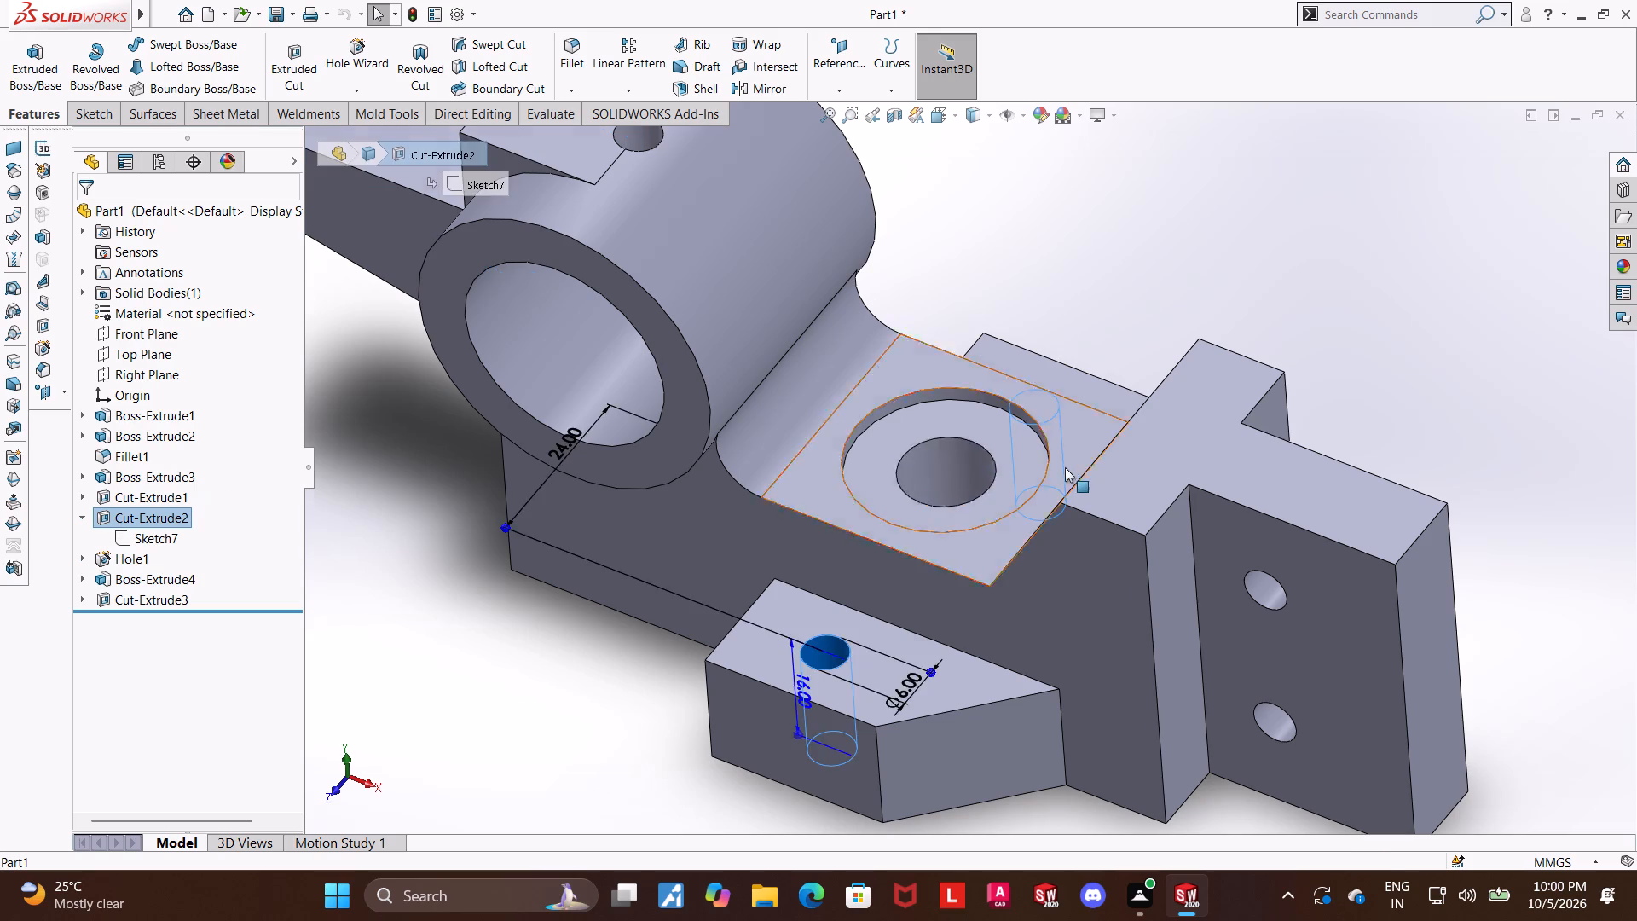
middle_drag(1065, 467, 1056, 600)
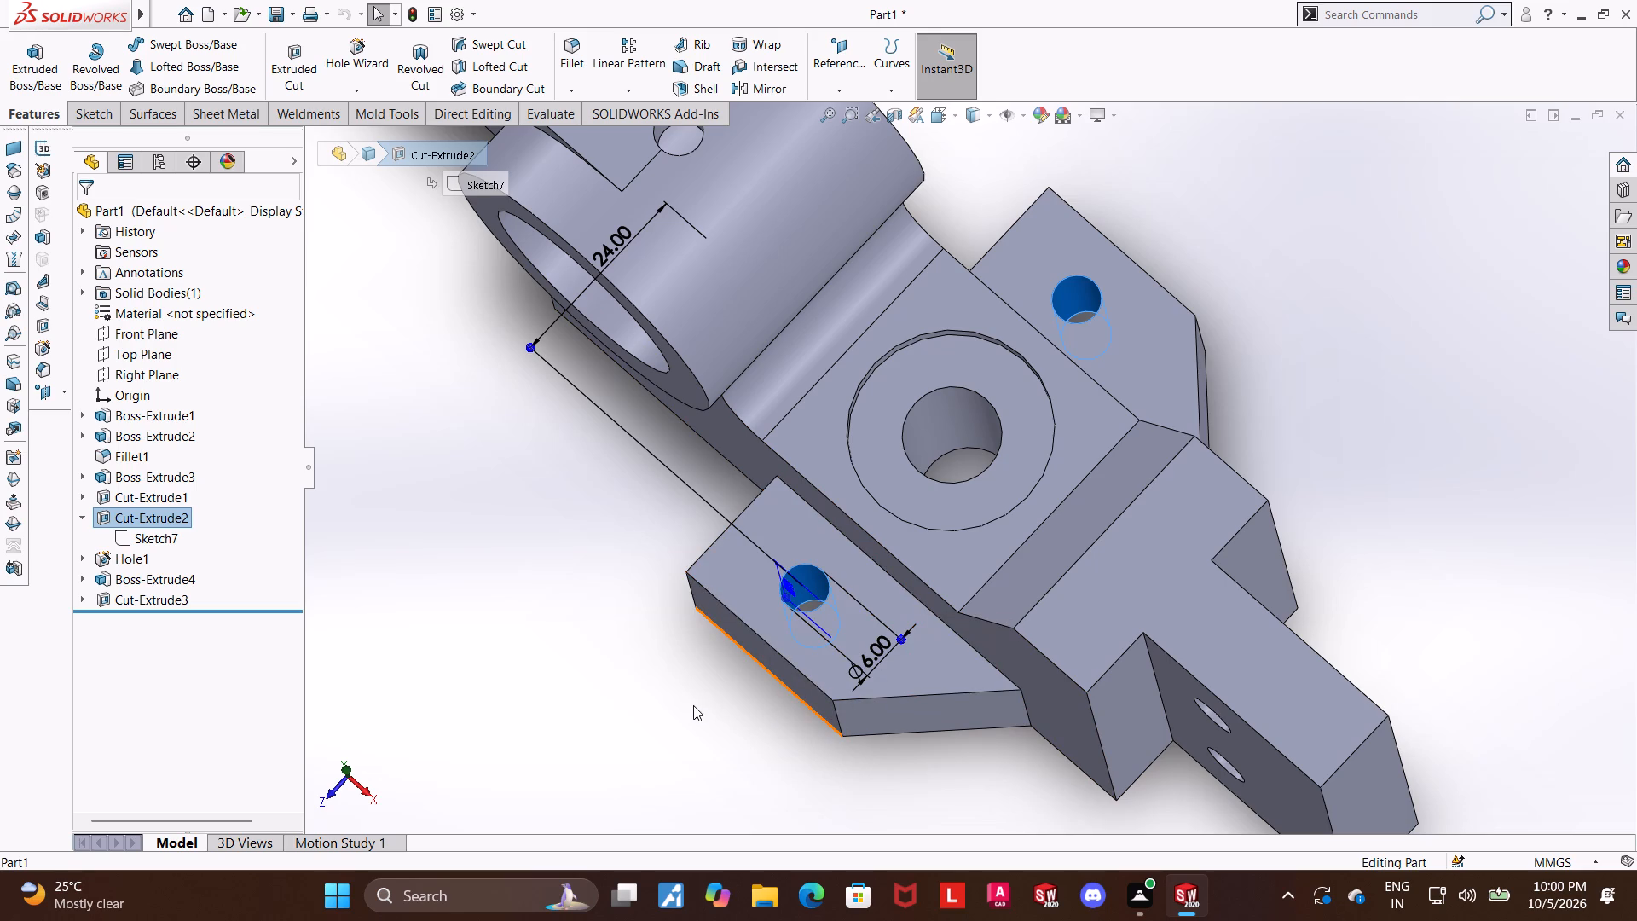
middle_drag(689, 686, 718, 585)
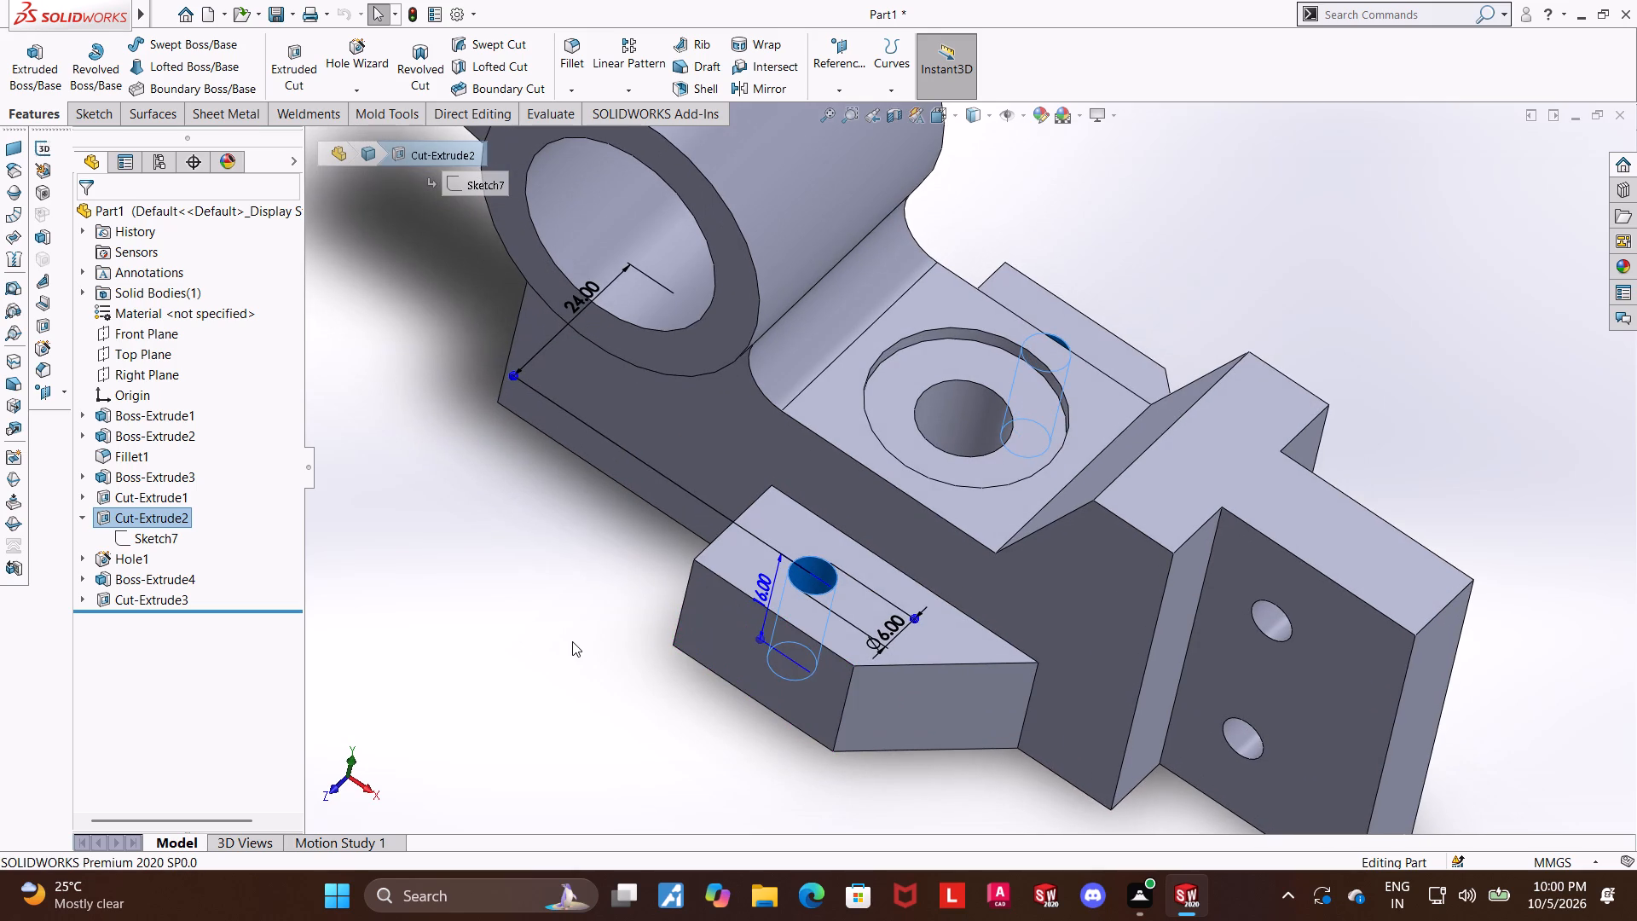
Apply a standard red colour to the whole part.
click(572, 641)
scroll(659, 634, up, 2)
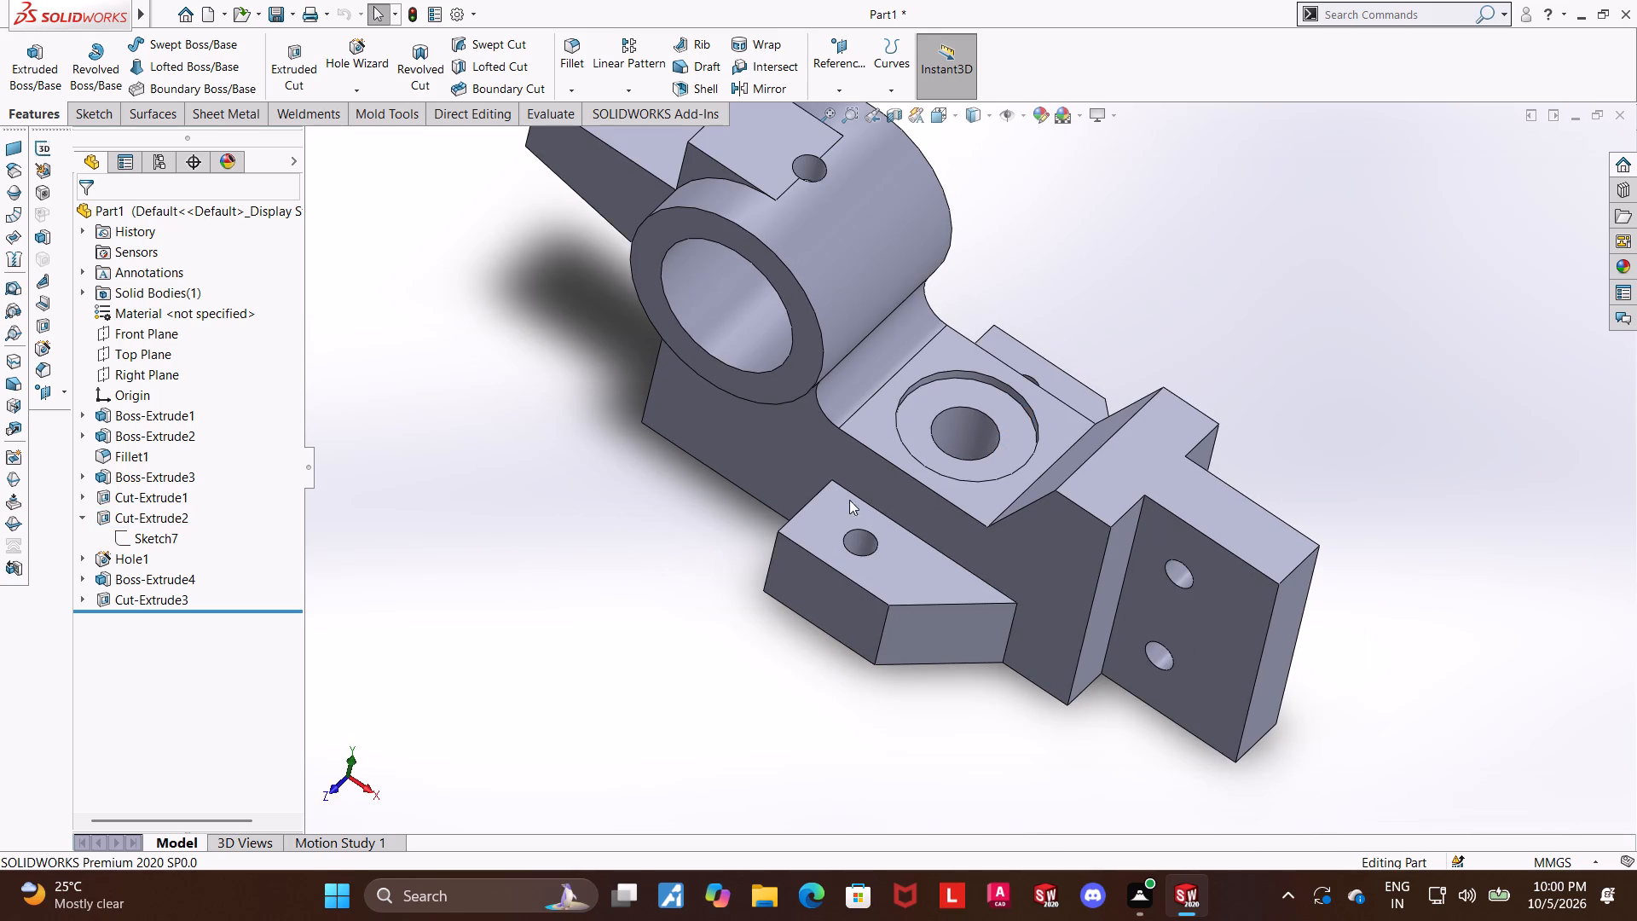
middle_drag(415, 523, 466, 445)
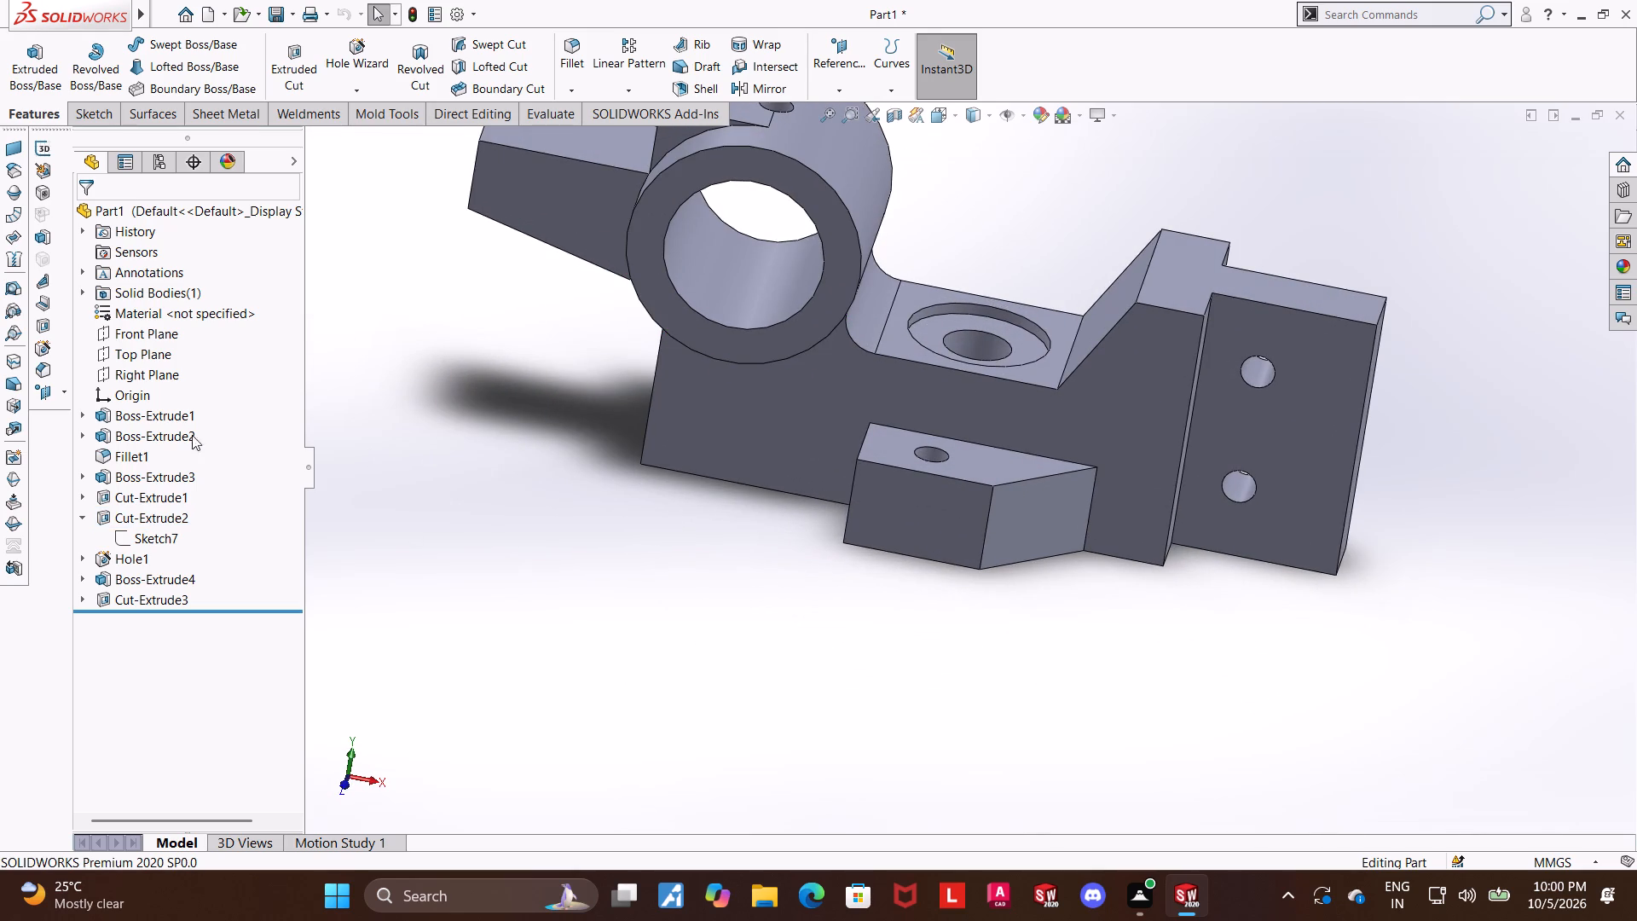
click(81, 518)
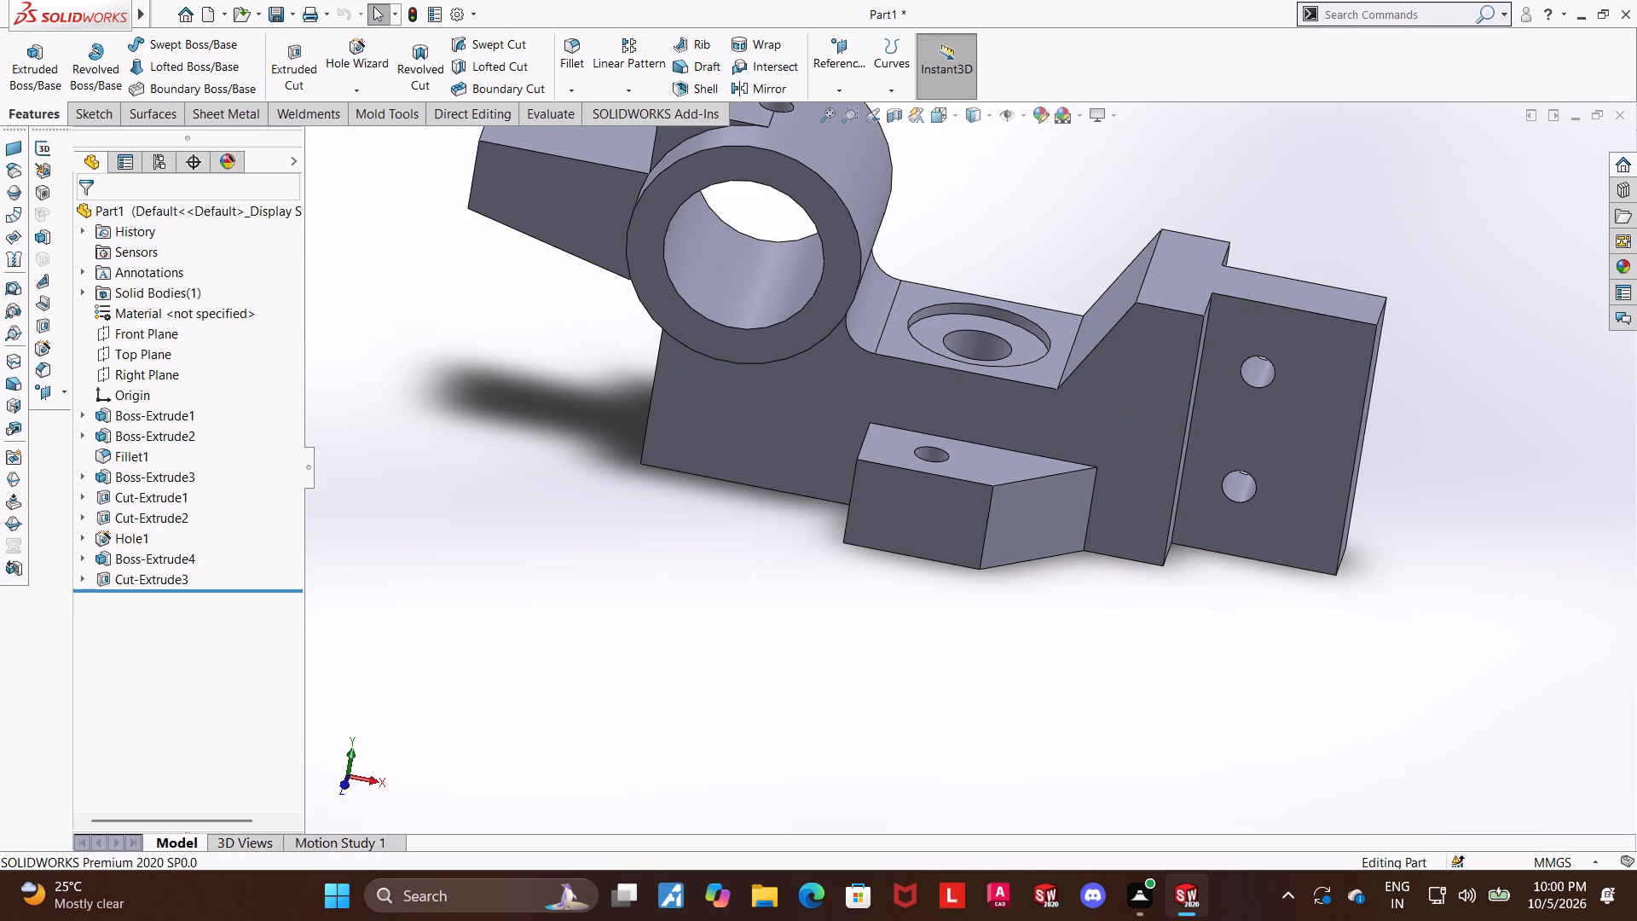
right_click(213, 205)
click(257, 183)
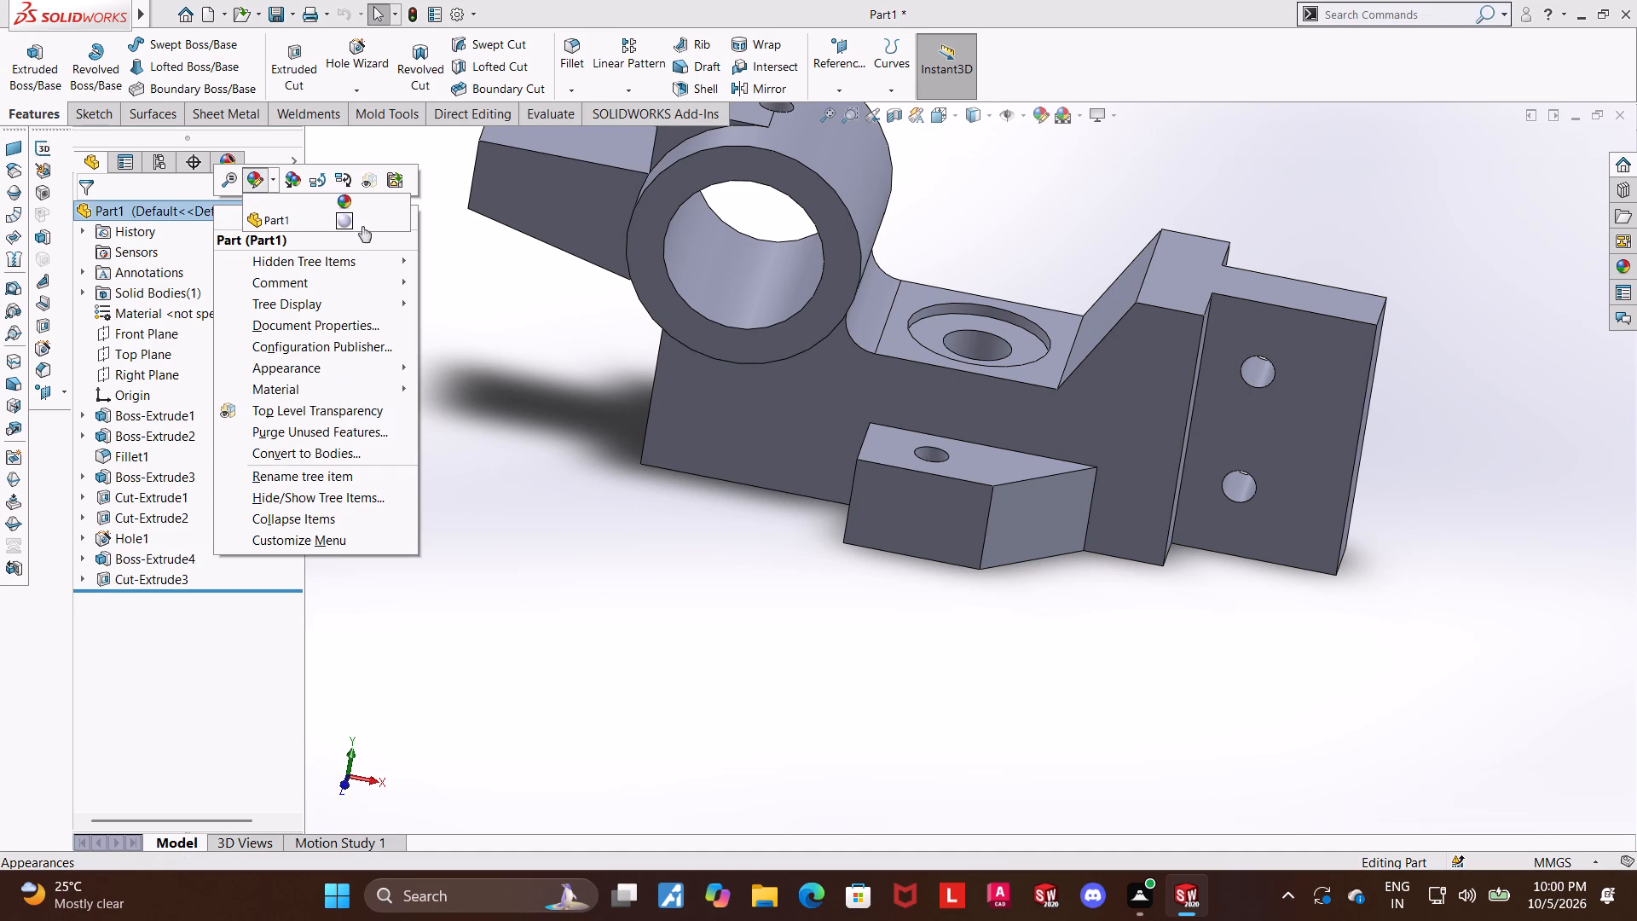
click(344, 223)
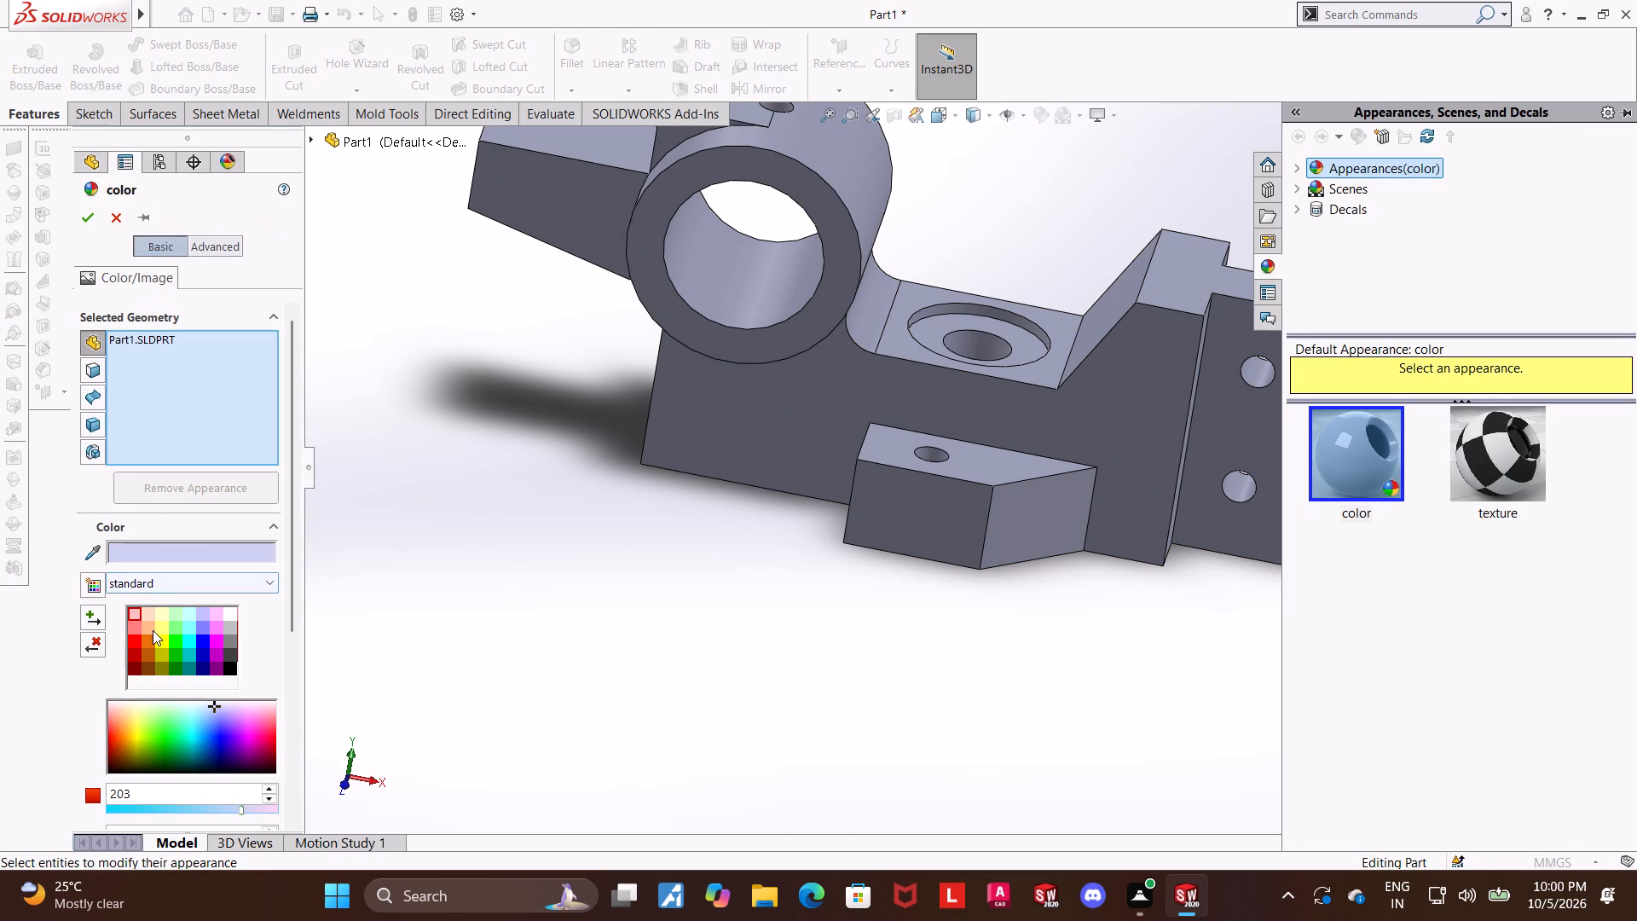
click(133, 646)
click(90, 226)
scroll(844, 450, up, 5)
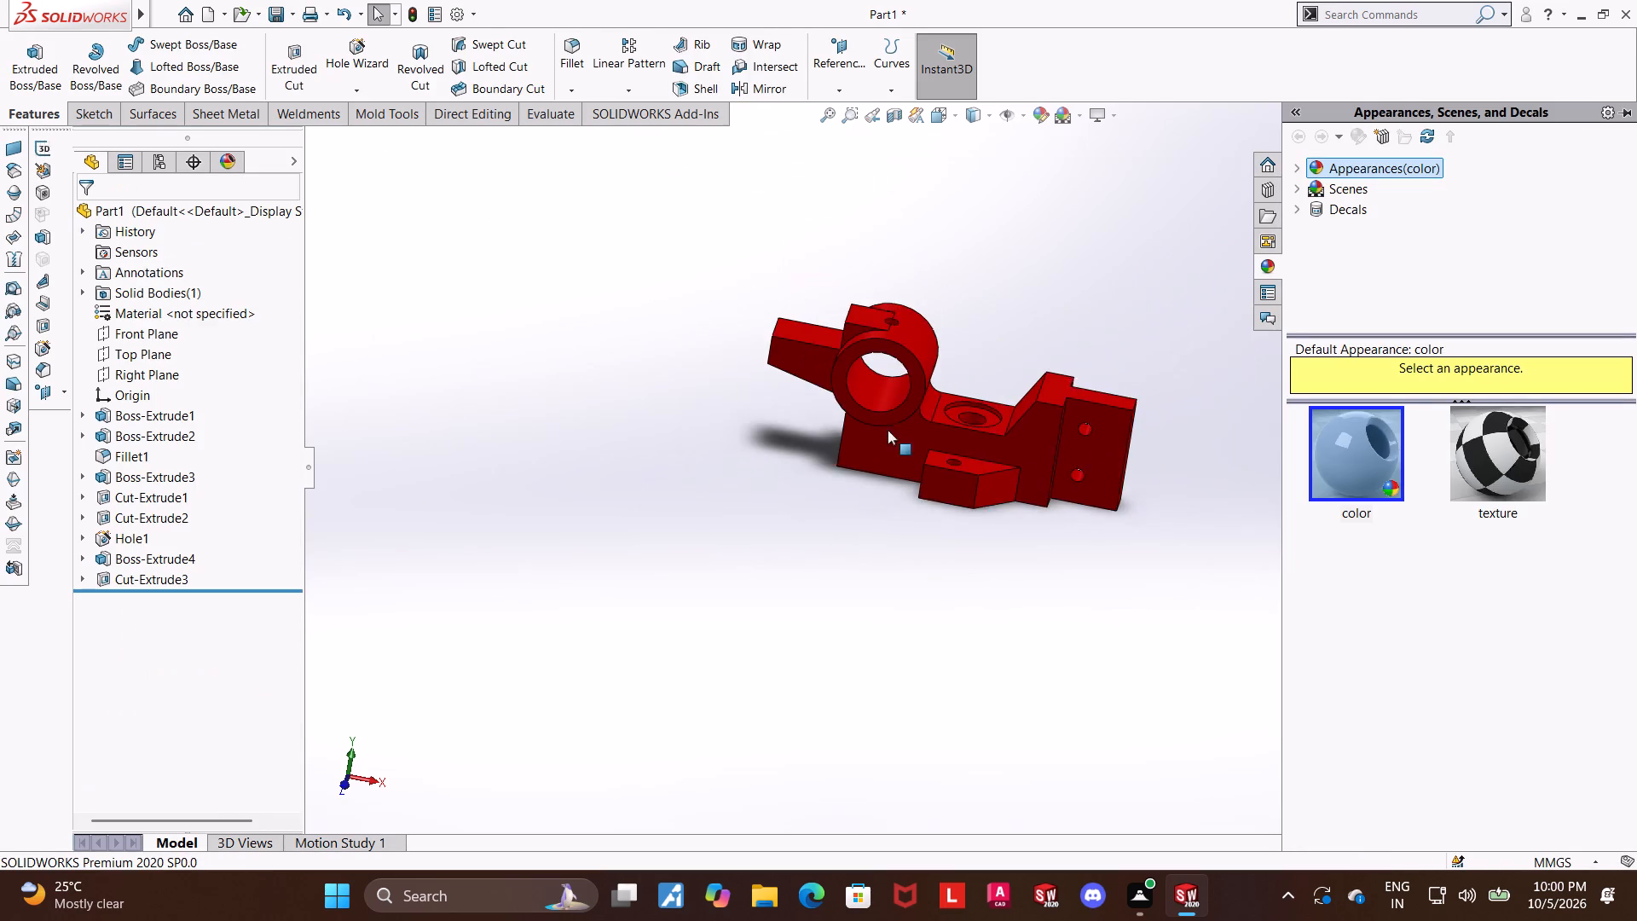
scroll(1131, 333, down, 4)
click(1107, 392)
middle_drag(1107, 402, 1086, 420)
scroll(1074, 457, up, 3)
scroll(839, 549, down, 2)
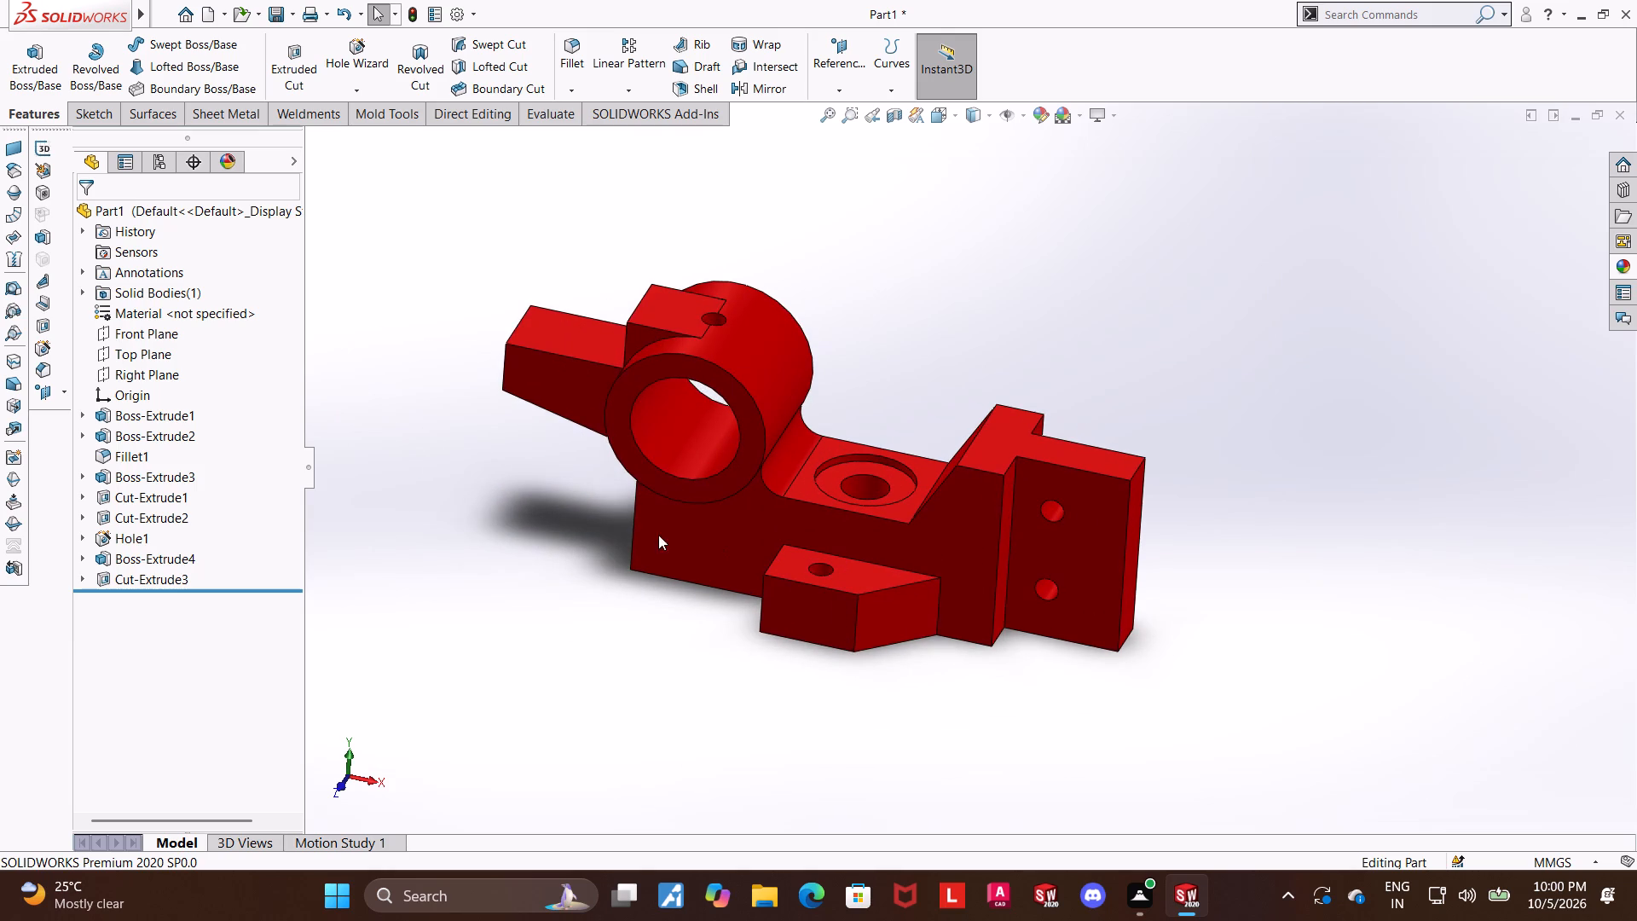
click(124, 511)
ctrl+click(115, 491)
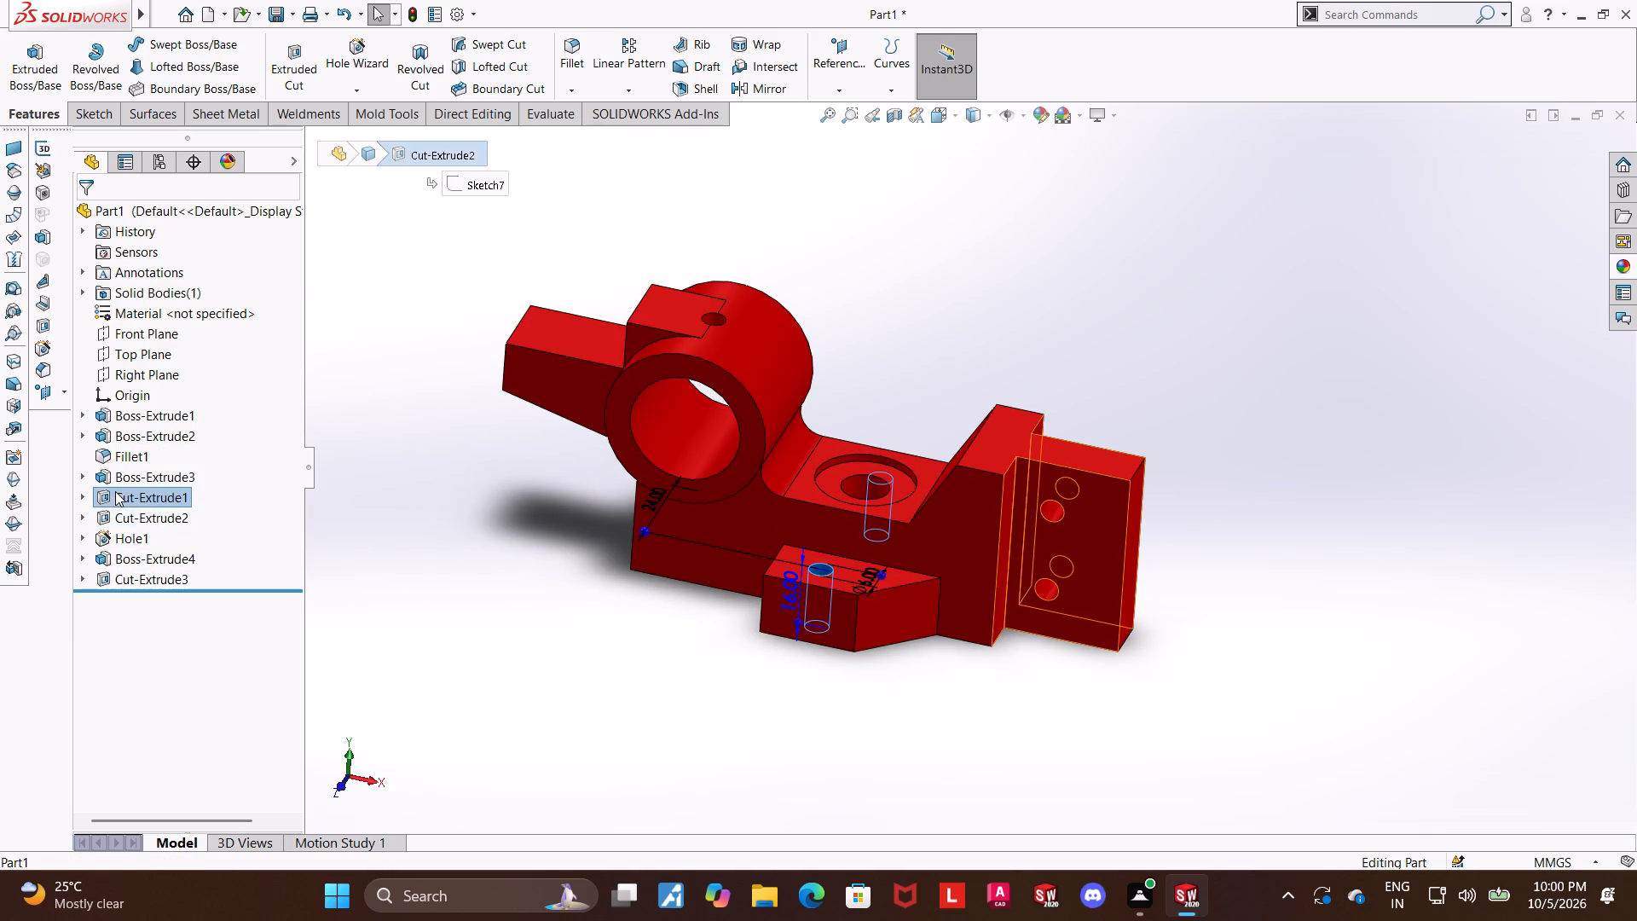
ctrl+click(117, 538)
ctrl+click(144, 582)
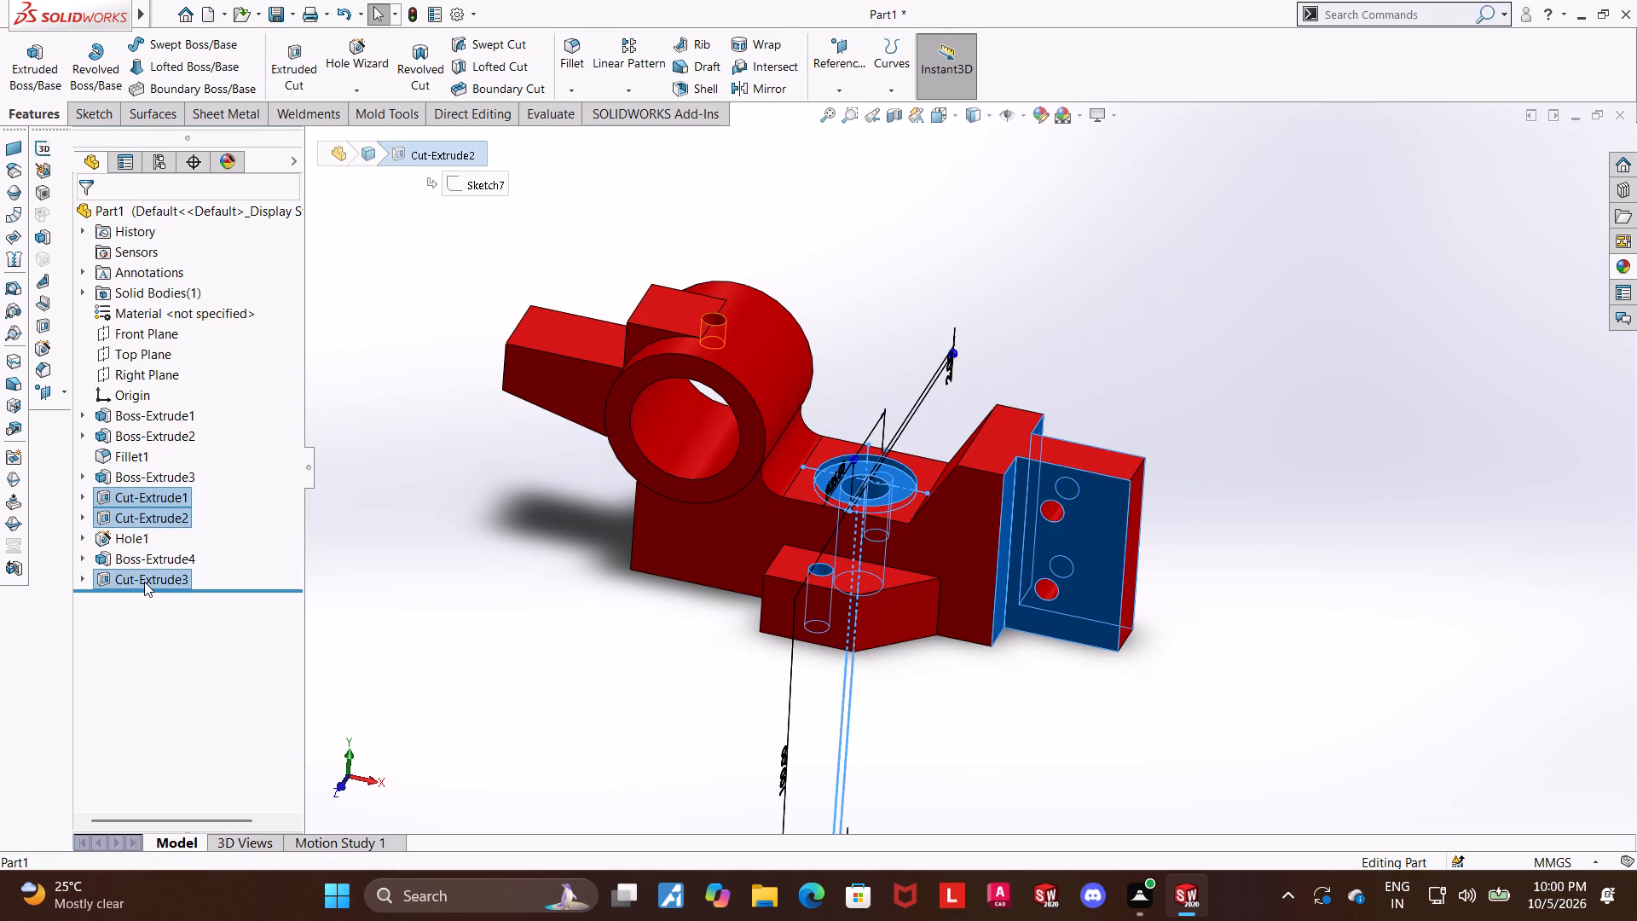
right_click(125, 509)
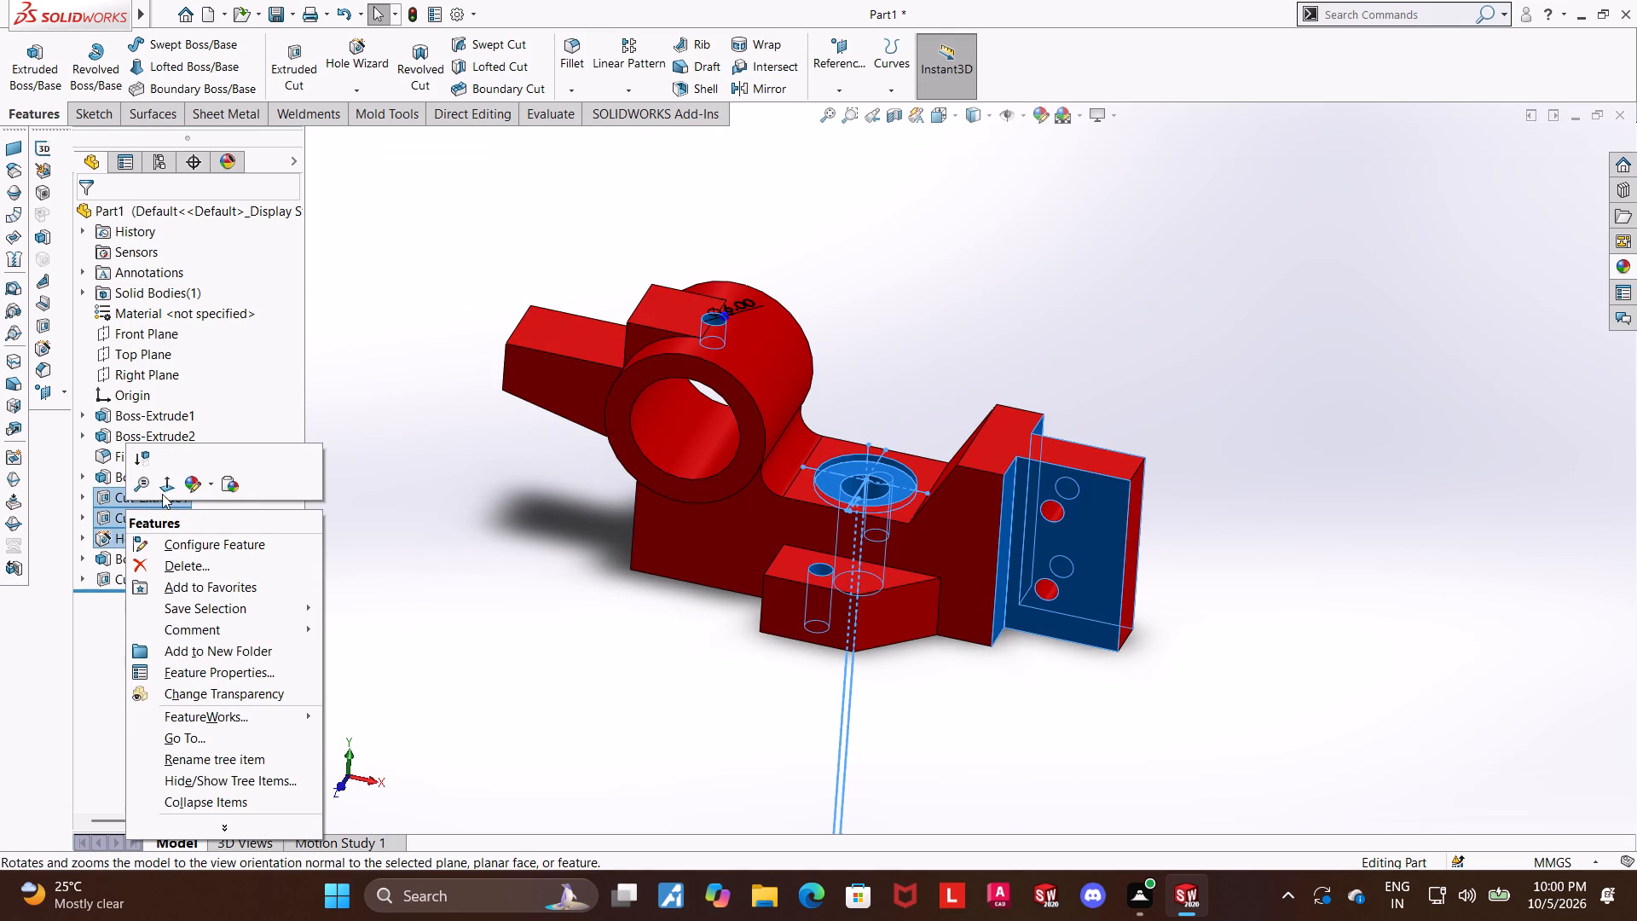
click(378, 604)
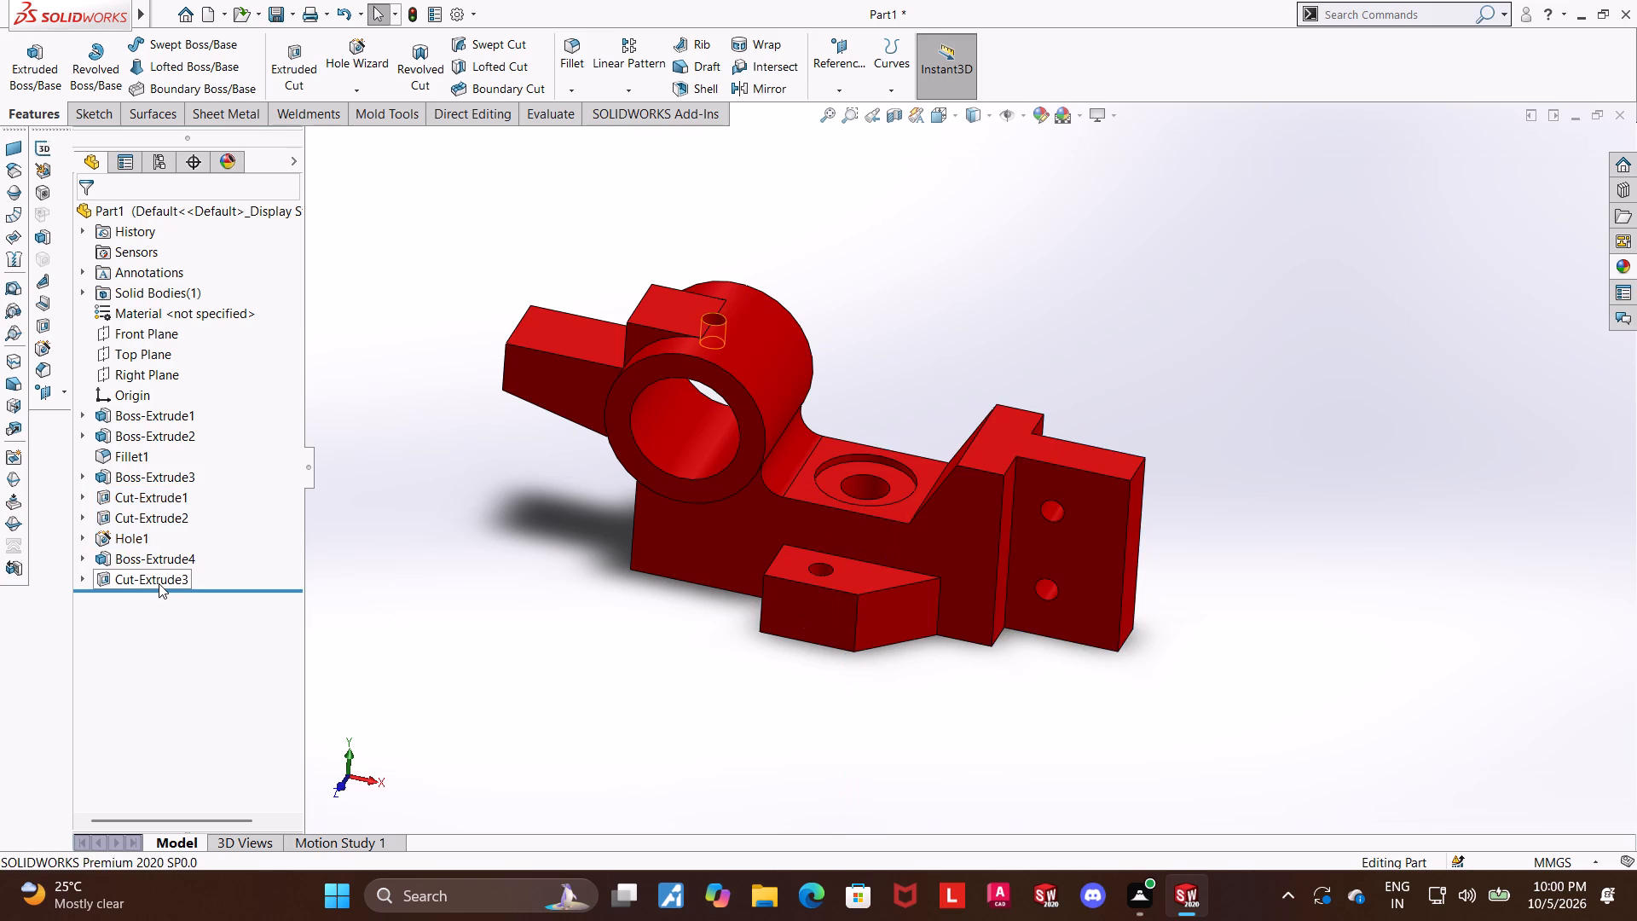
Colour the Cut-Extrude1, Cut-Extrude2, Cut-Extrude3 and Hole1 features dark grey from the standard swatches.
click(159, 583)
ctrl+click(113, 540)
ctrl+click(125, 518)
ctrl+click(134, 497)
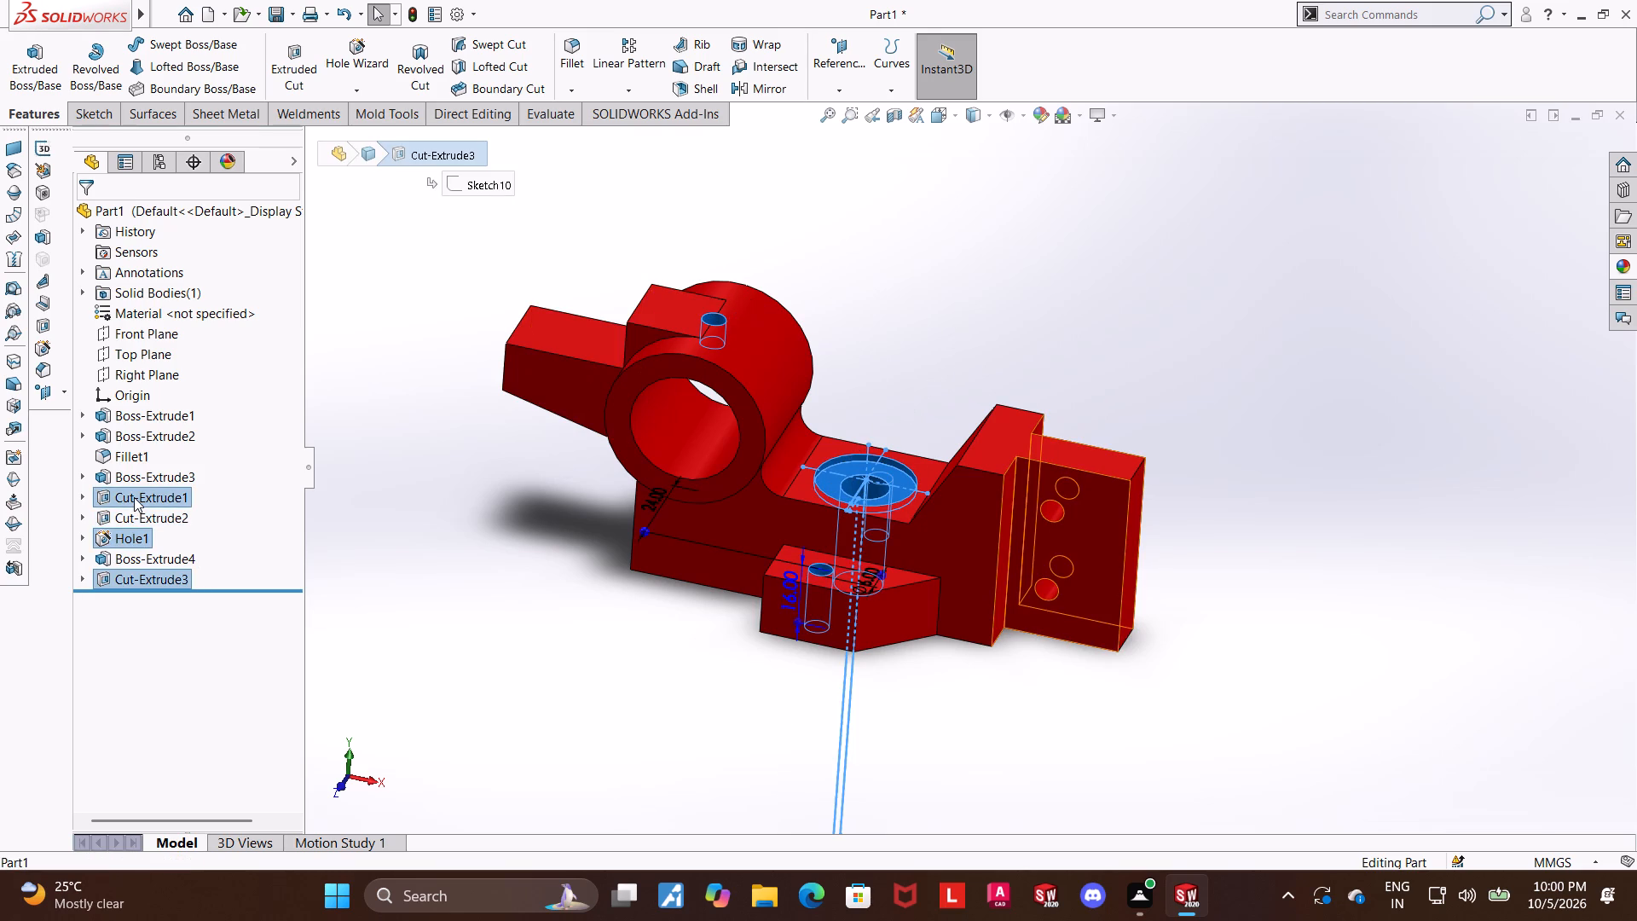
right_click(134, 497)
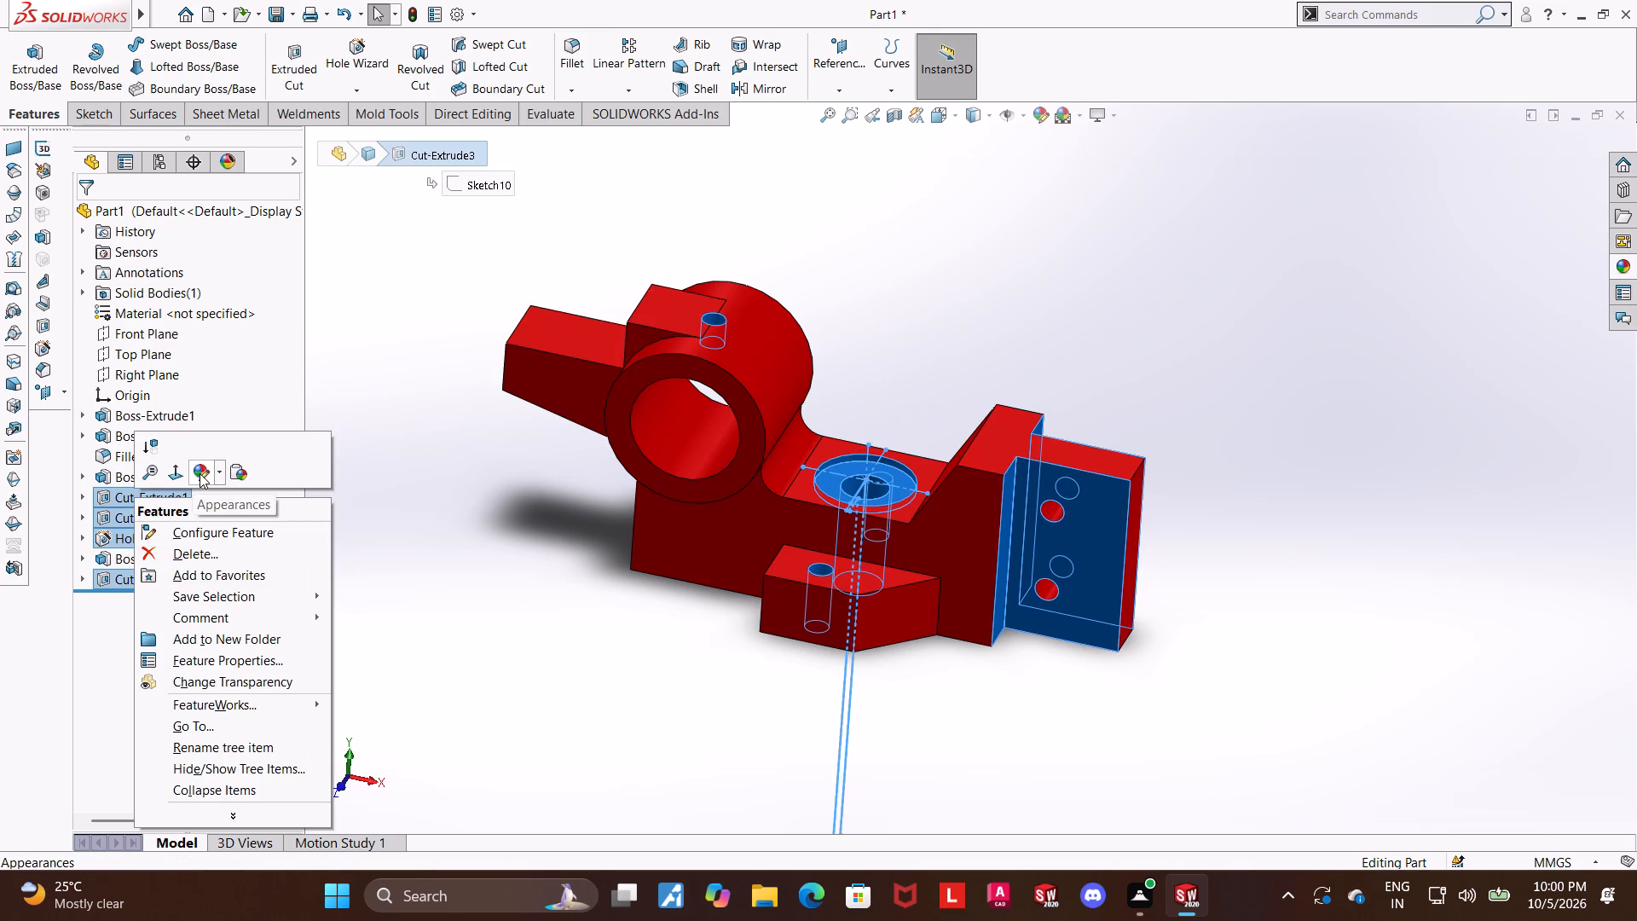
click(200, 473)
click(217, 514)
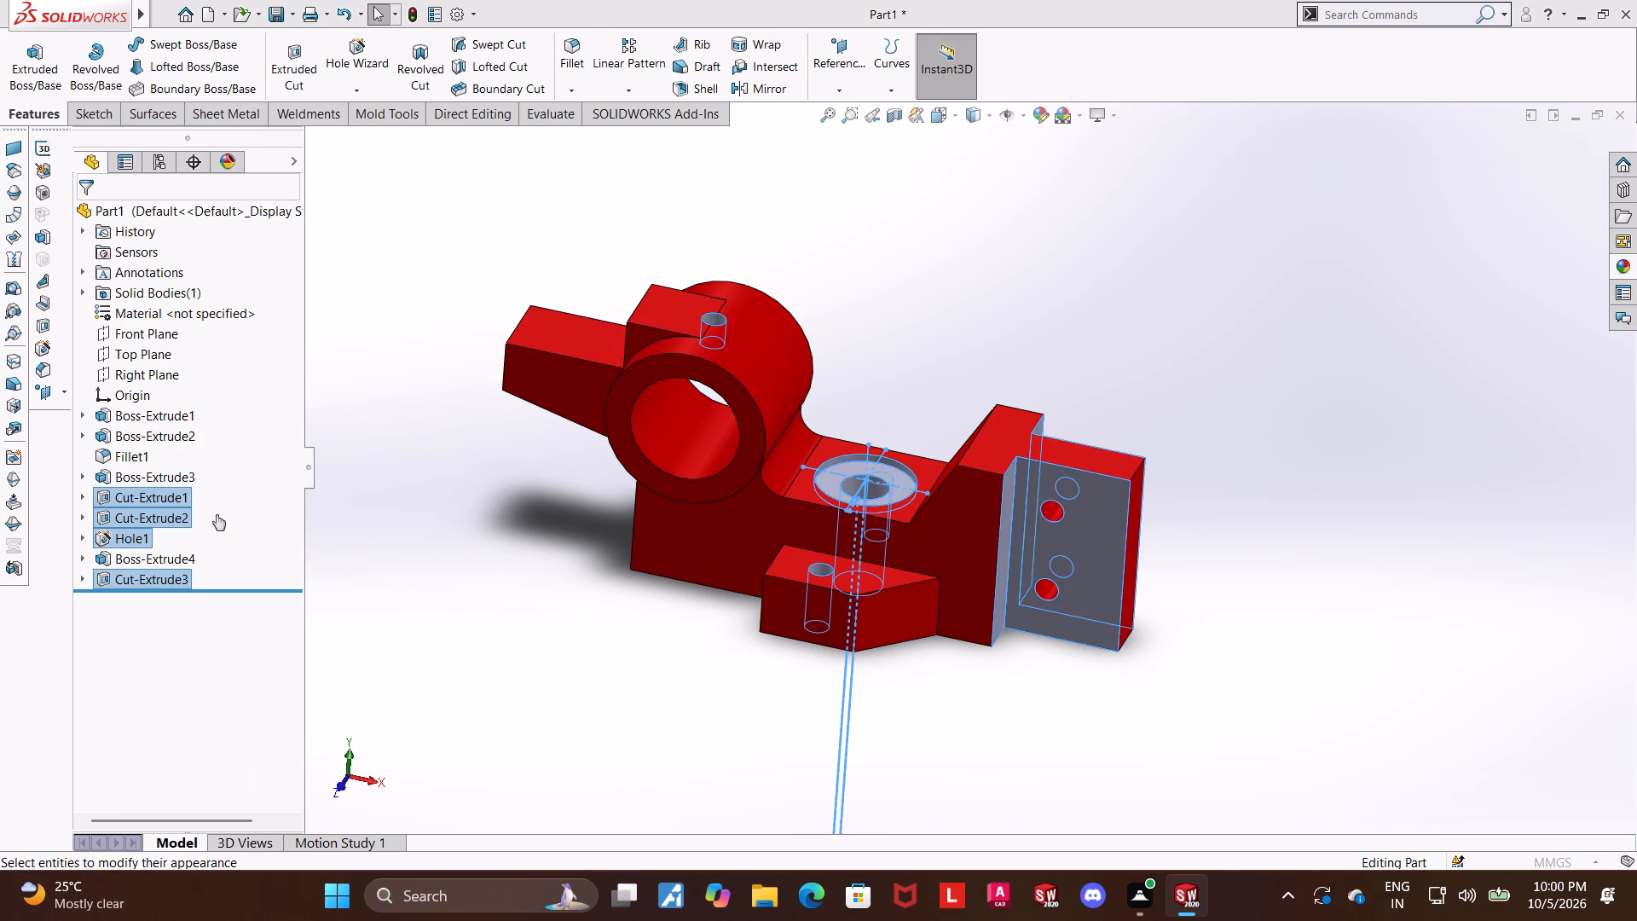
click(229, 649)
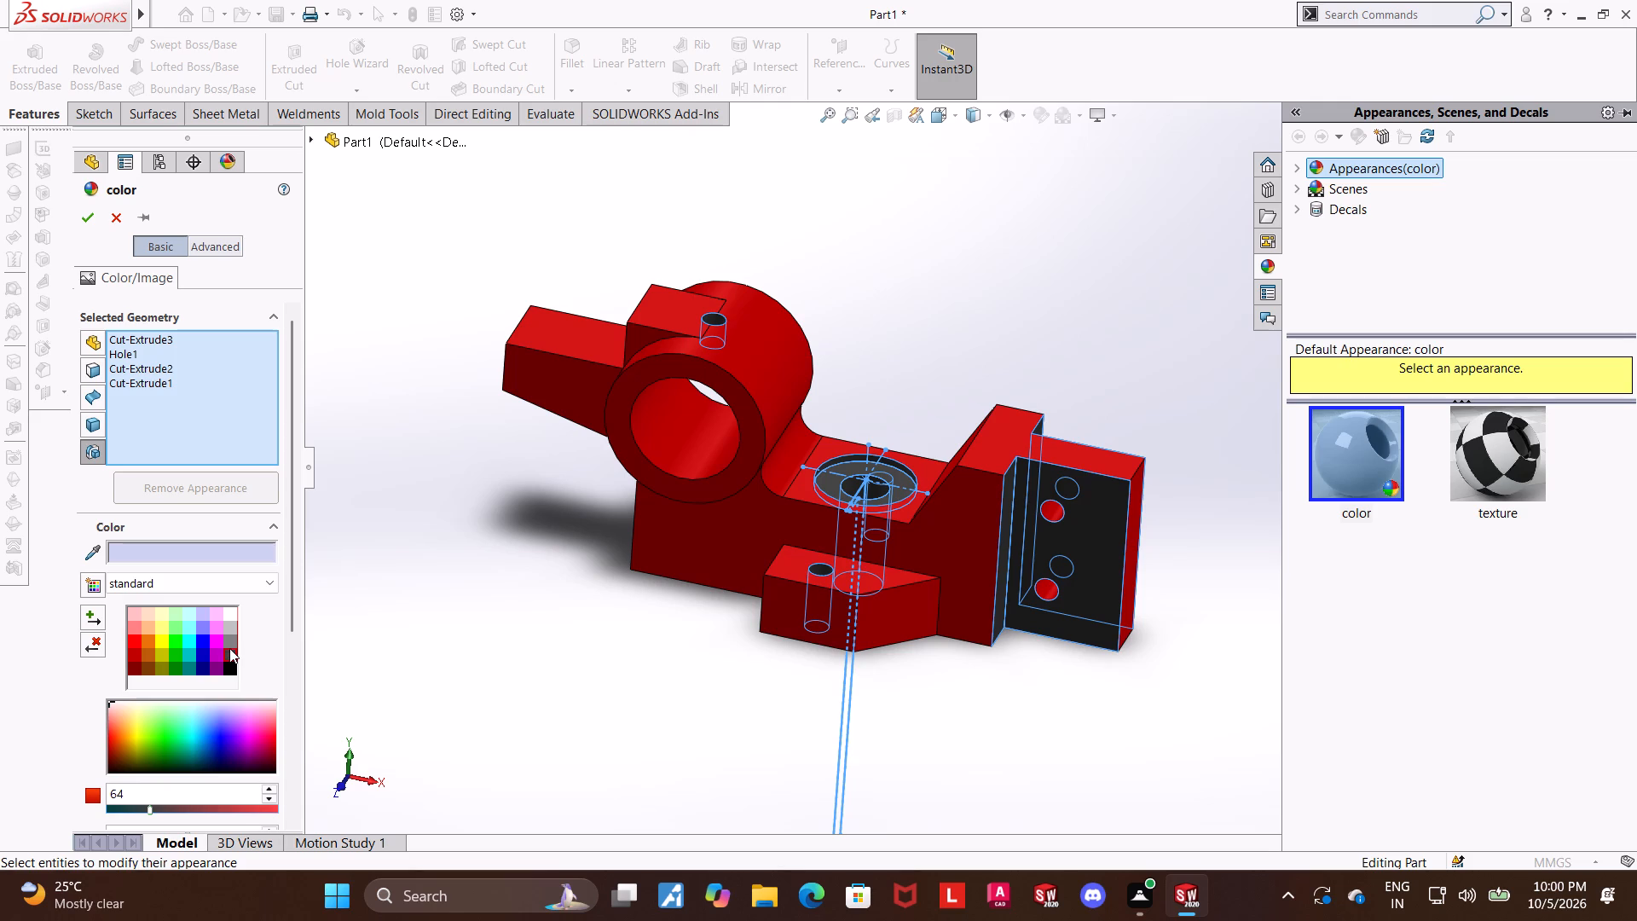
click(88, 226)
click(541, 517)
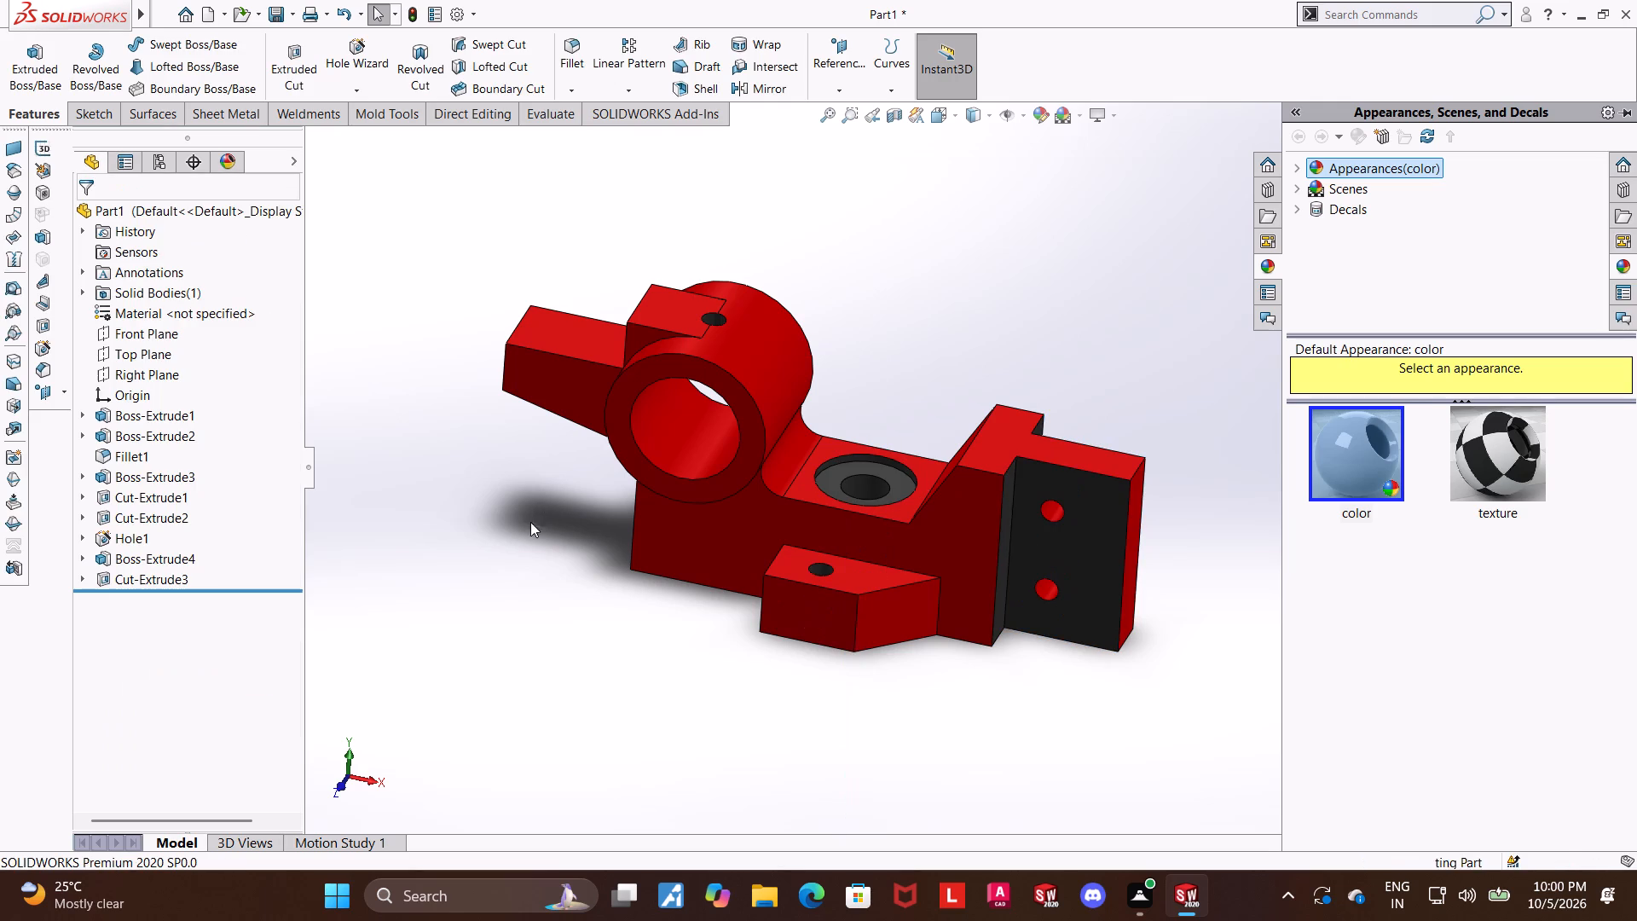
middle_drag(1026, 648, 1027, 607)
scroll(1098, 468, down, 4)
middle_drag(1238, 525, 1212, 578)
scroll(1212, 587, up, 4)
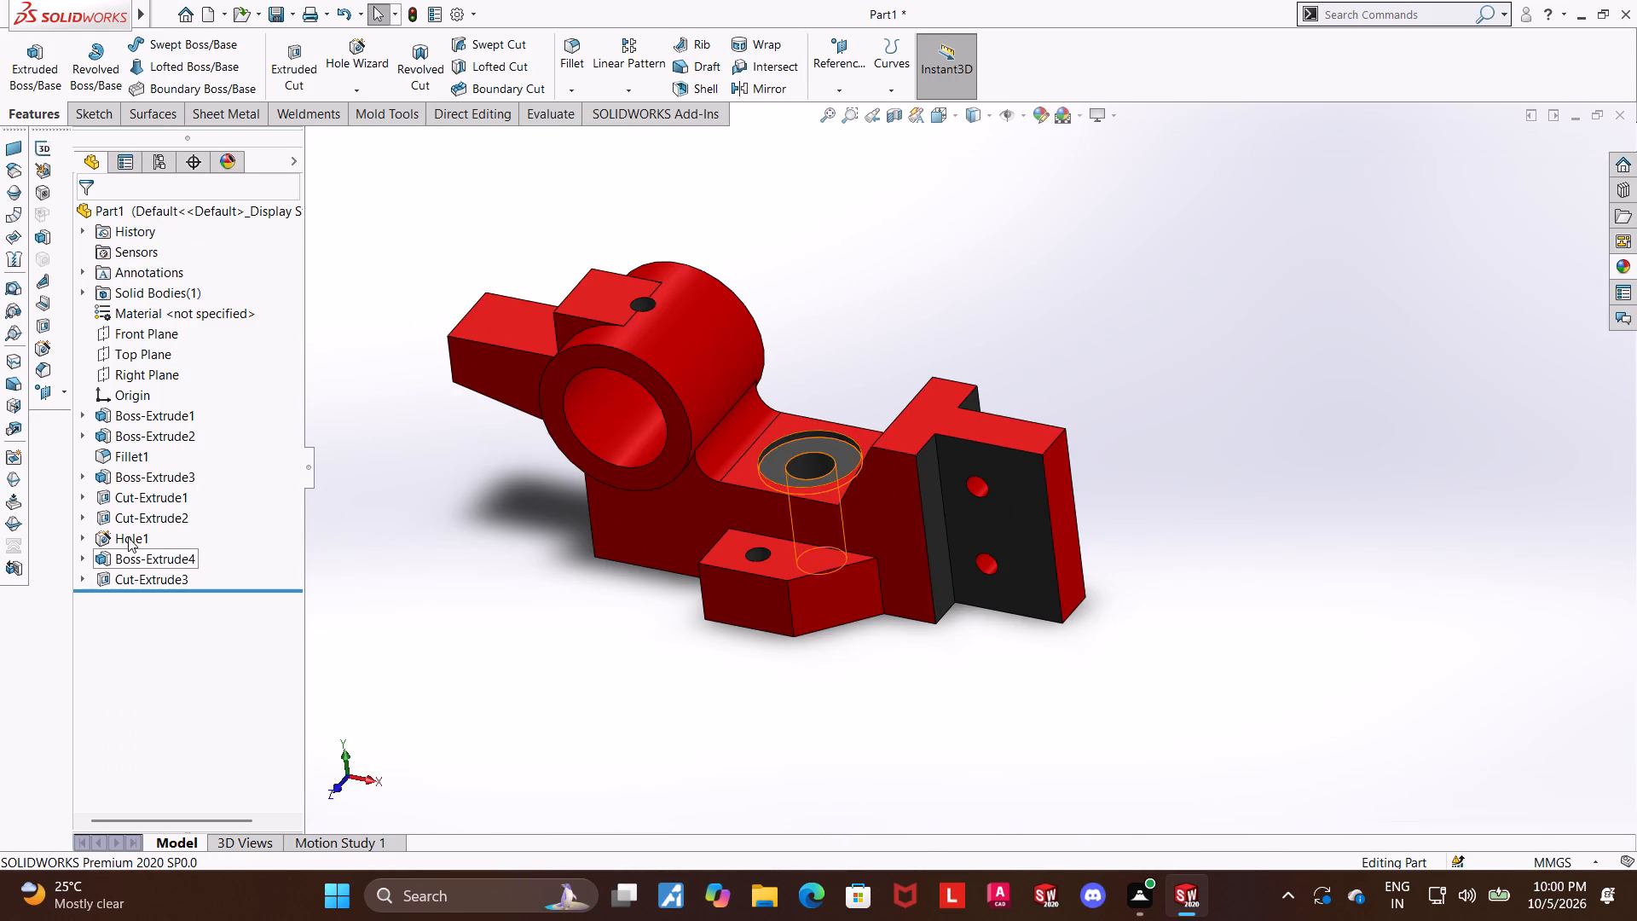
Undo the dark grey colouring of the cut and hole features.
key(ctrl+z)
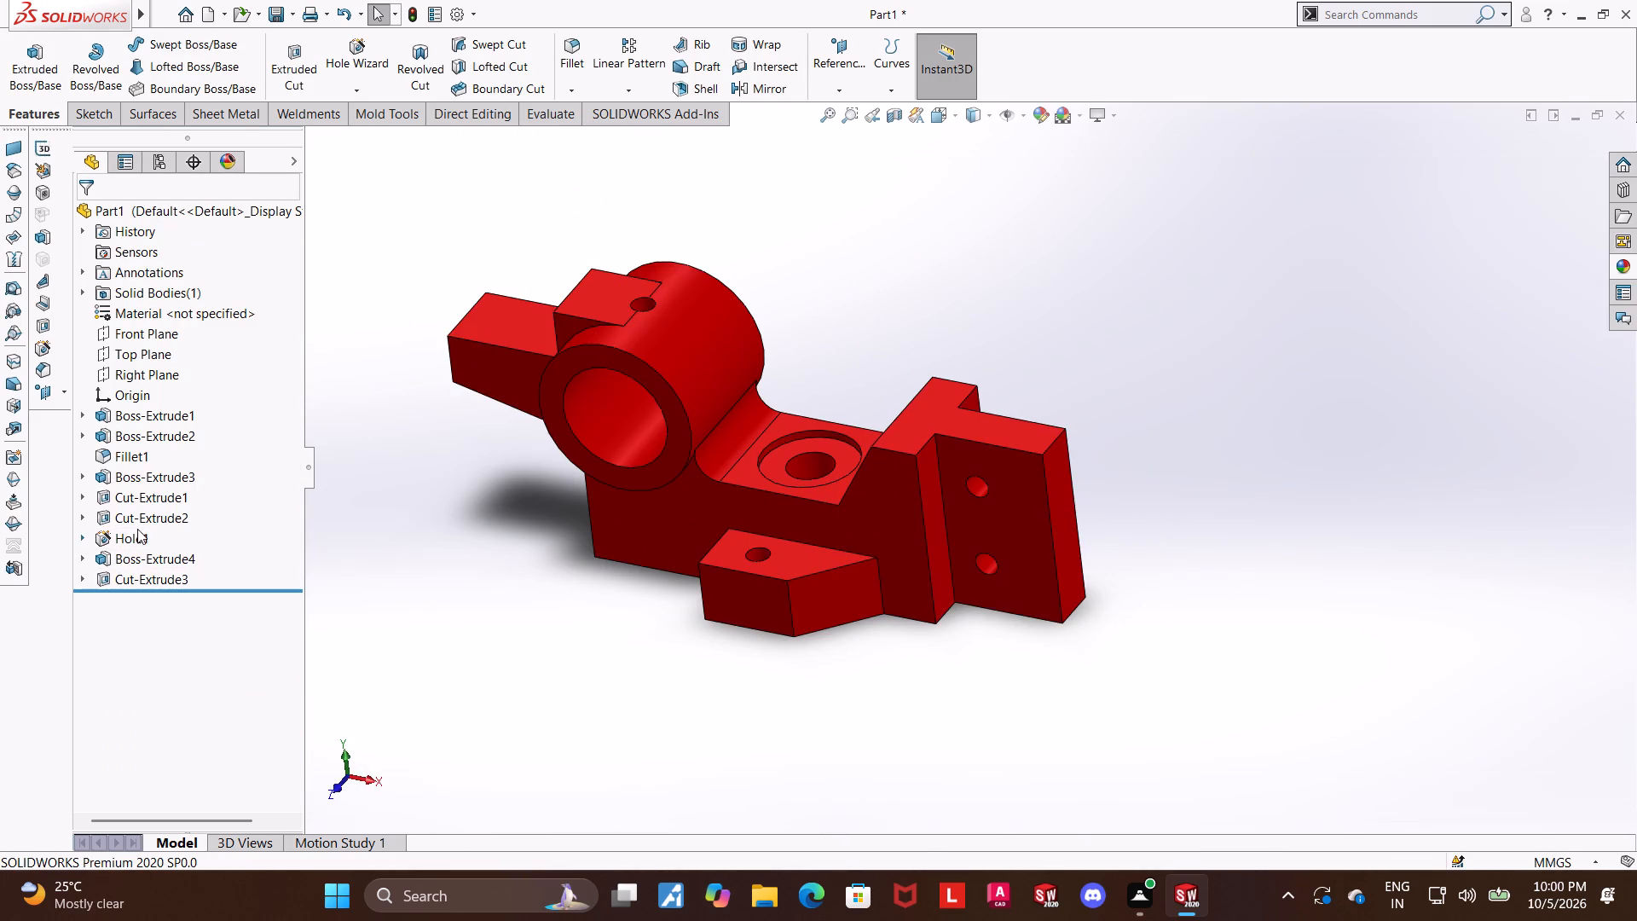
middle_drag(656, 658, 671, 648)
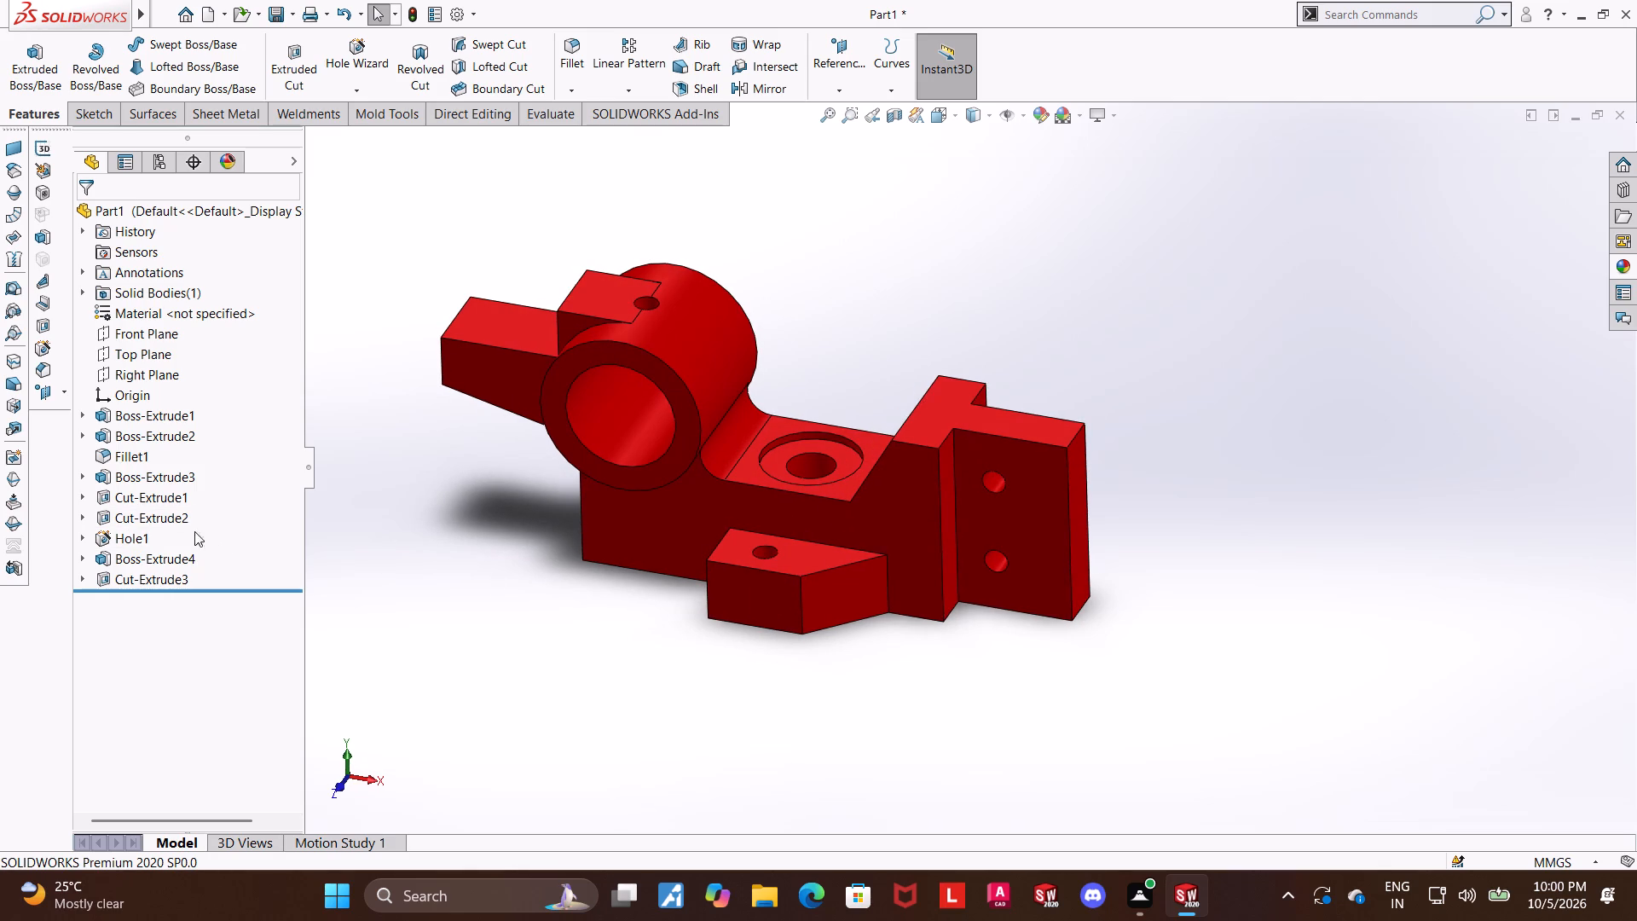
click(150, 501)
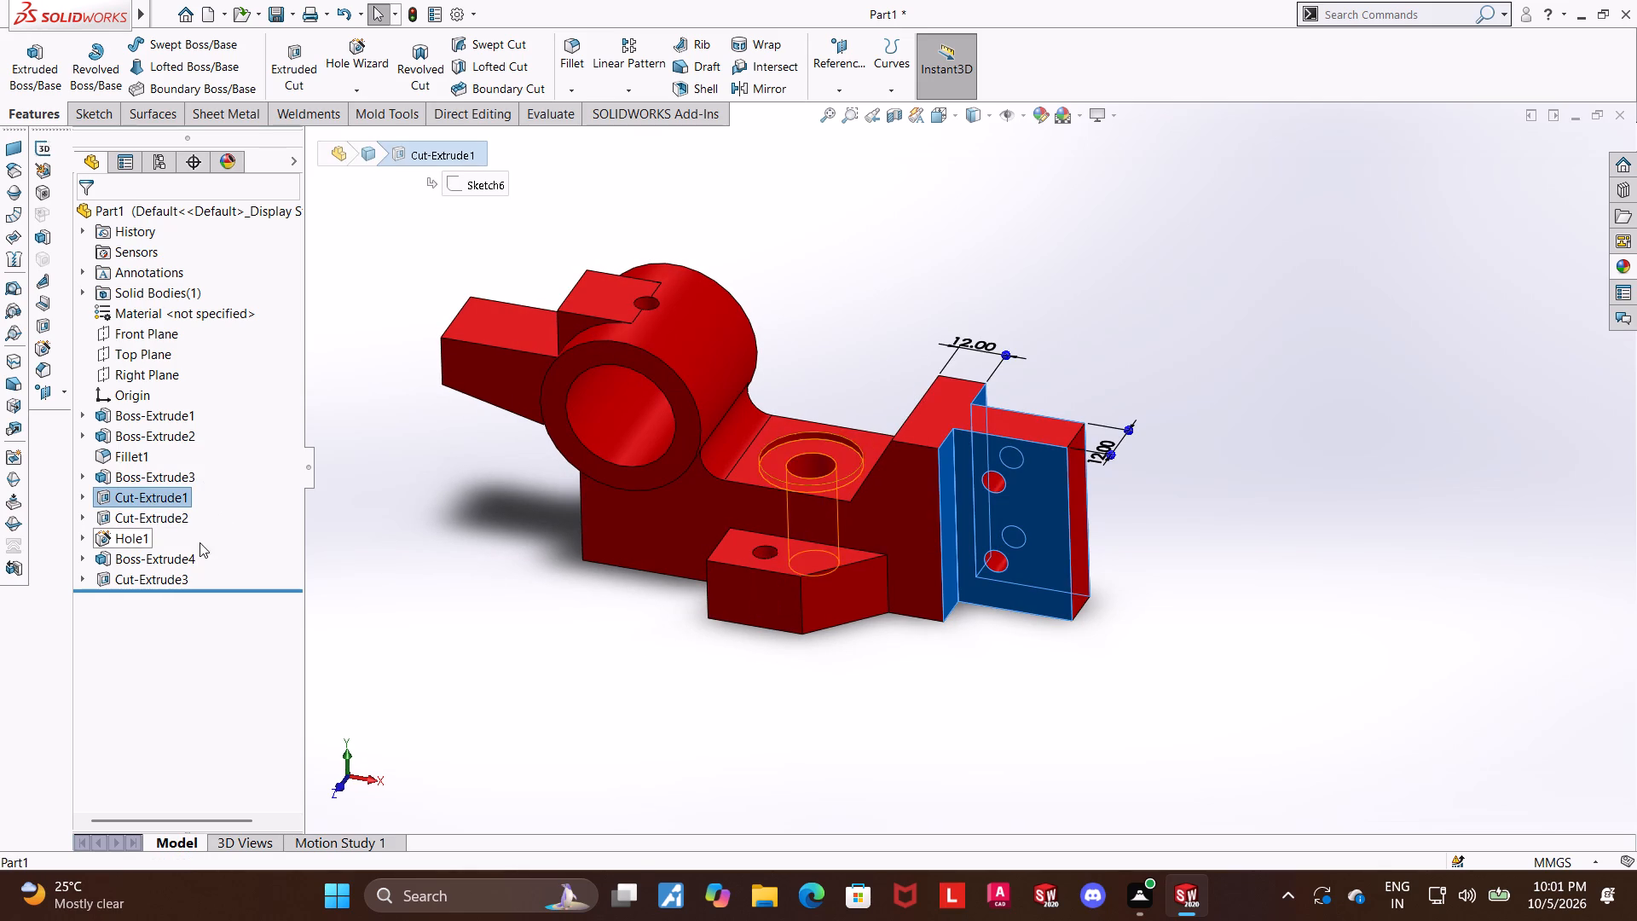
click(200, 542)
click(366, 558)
Colour Cut-Extrude2, Hole1 and Cut-Extrude3 medium grey from the standard swatches, leaving Cut-Extrude1 out of the selection.
click(106, 521)
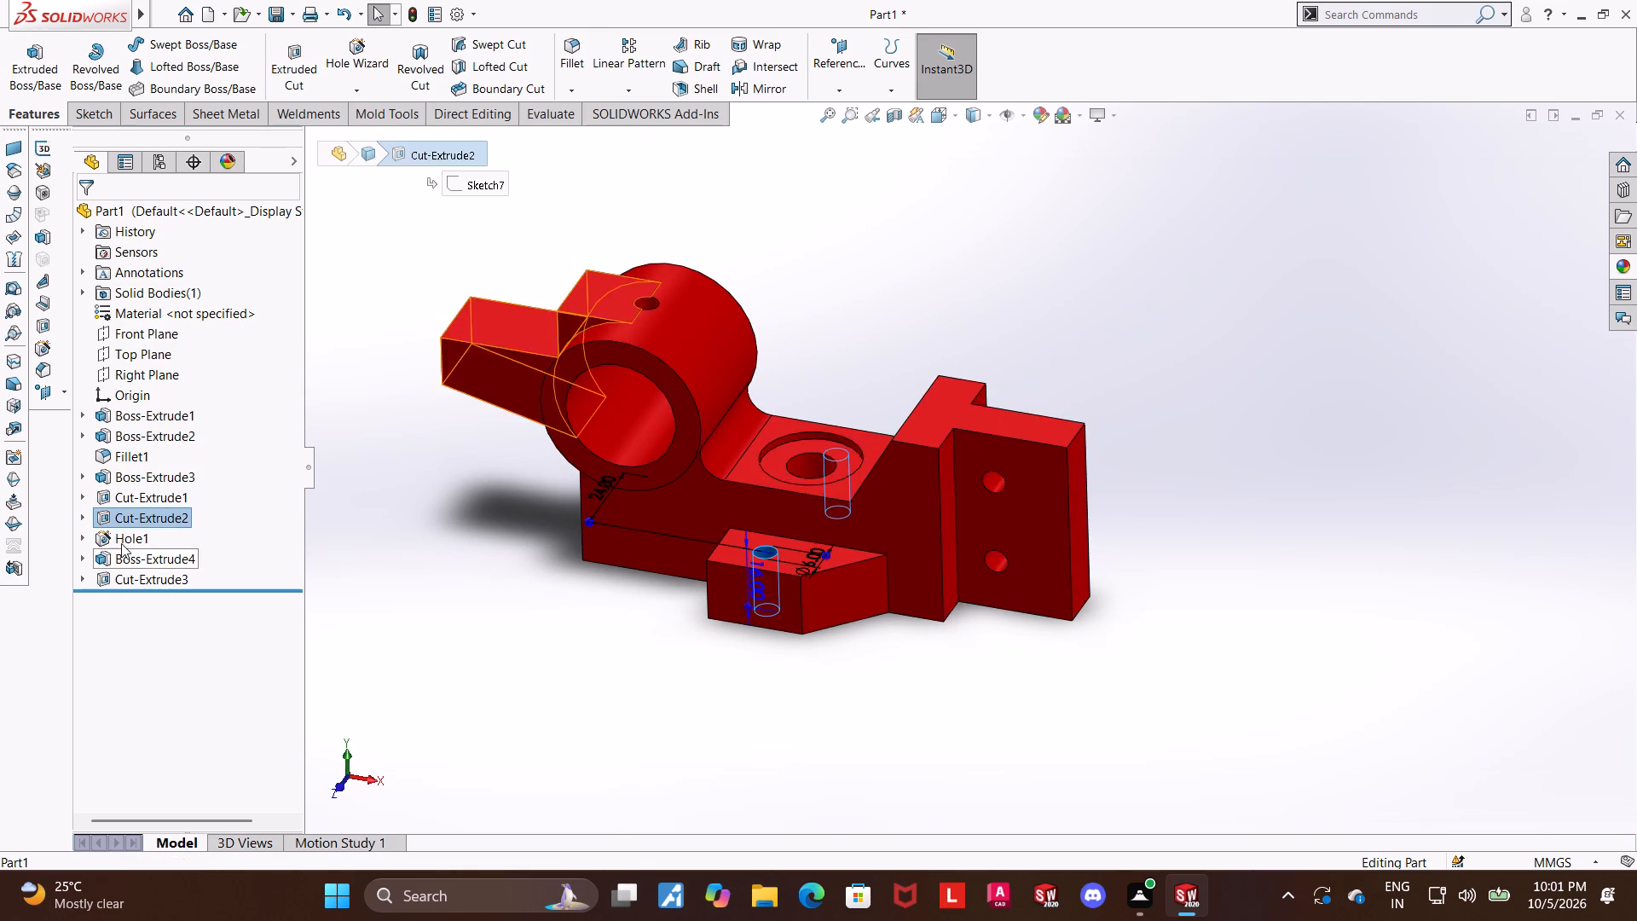
ctrl+click(122, 540)
ctrl+click(128, 577)
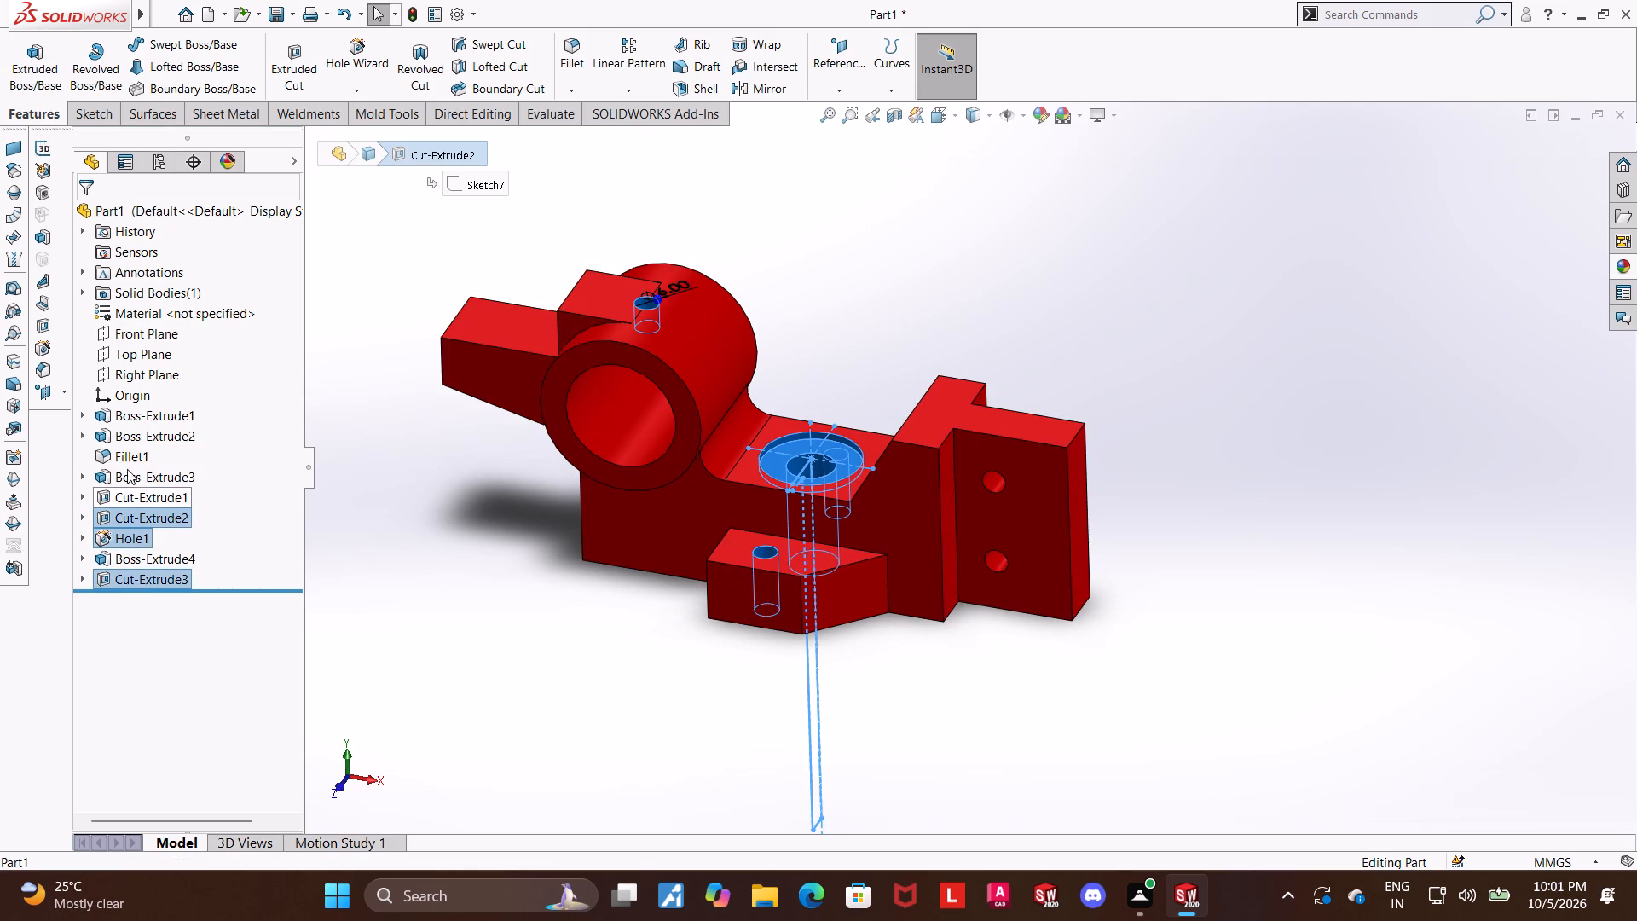
ctrl+right_click(127, 534)
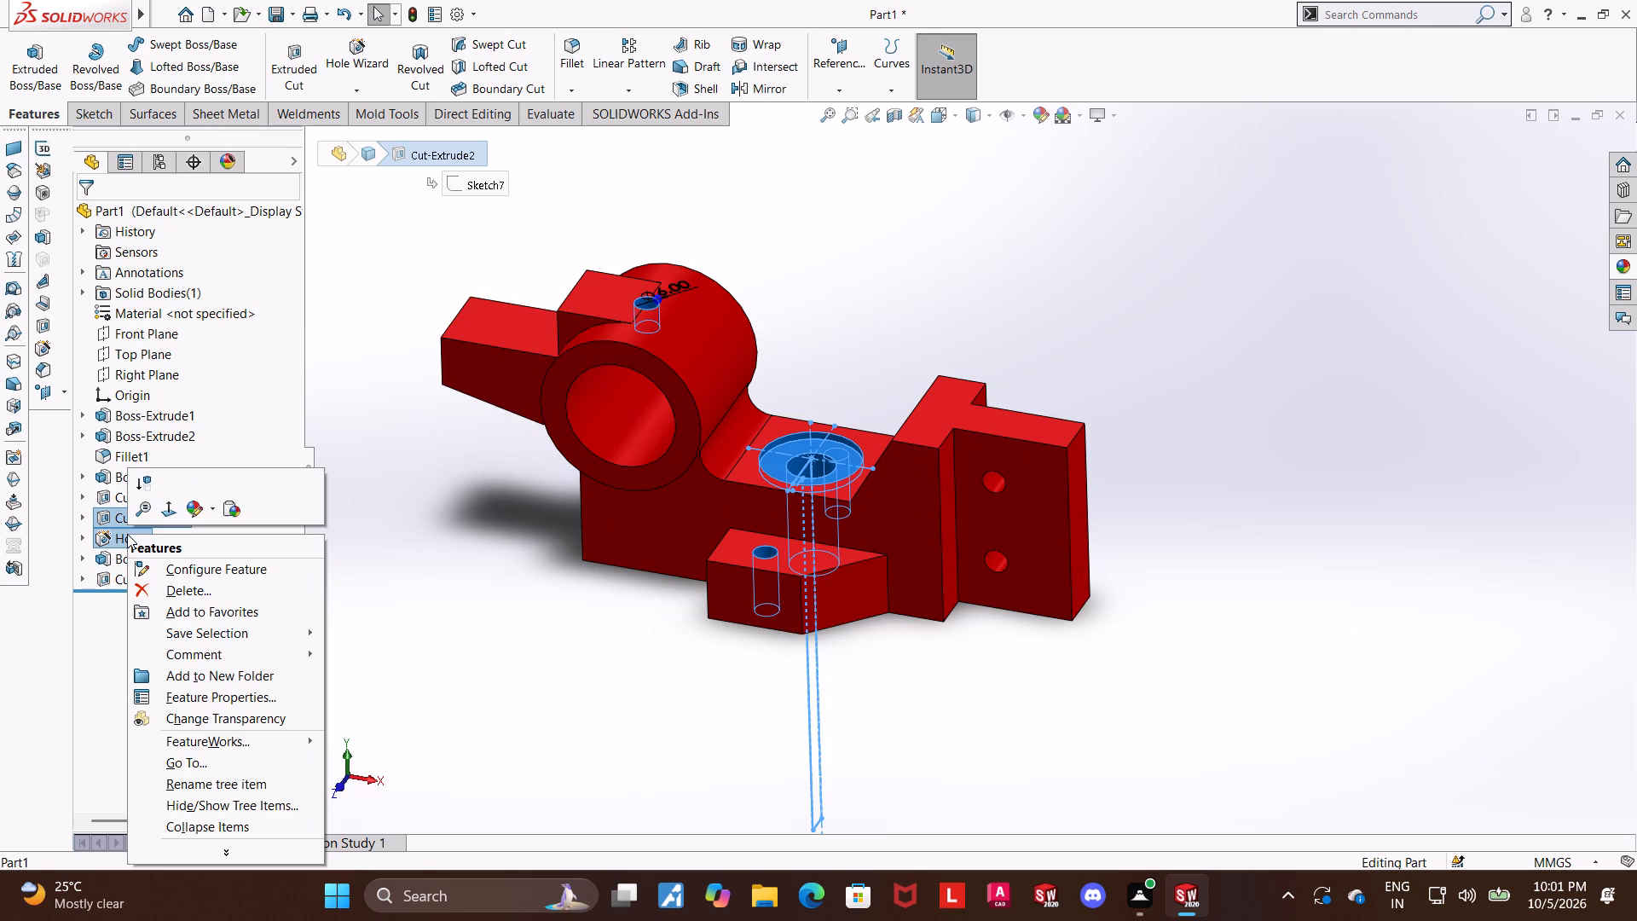
click(199, 507)
click(222, 553)
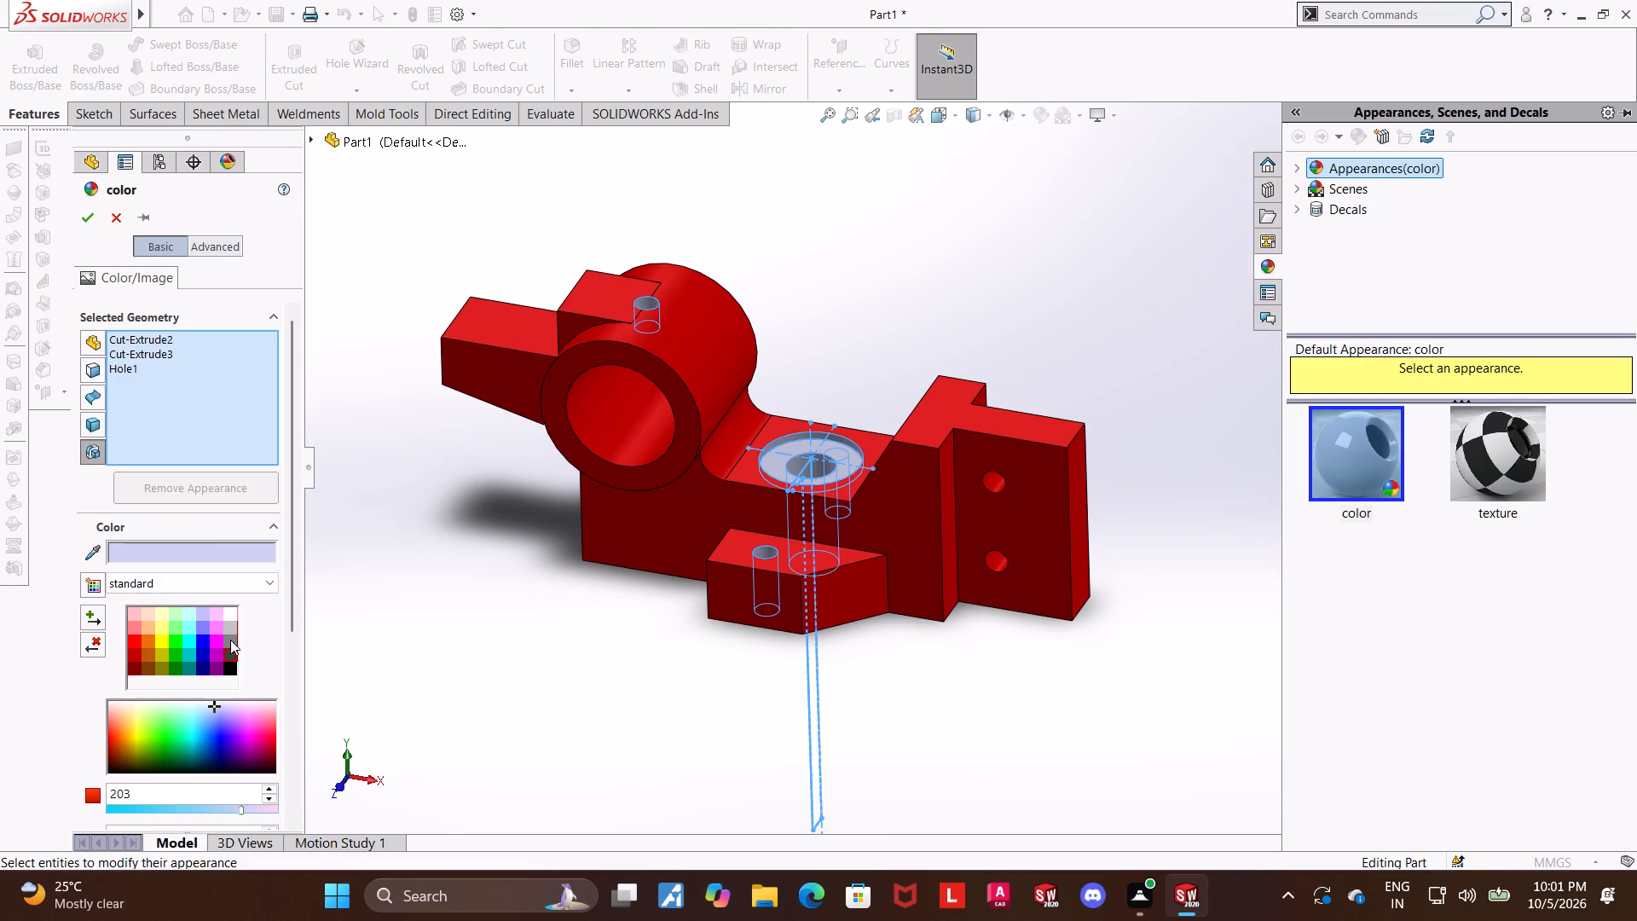
click(230, 640)
click(91, 226)
click(571, 660)
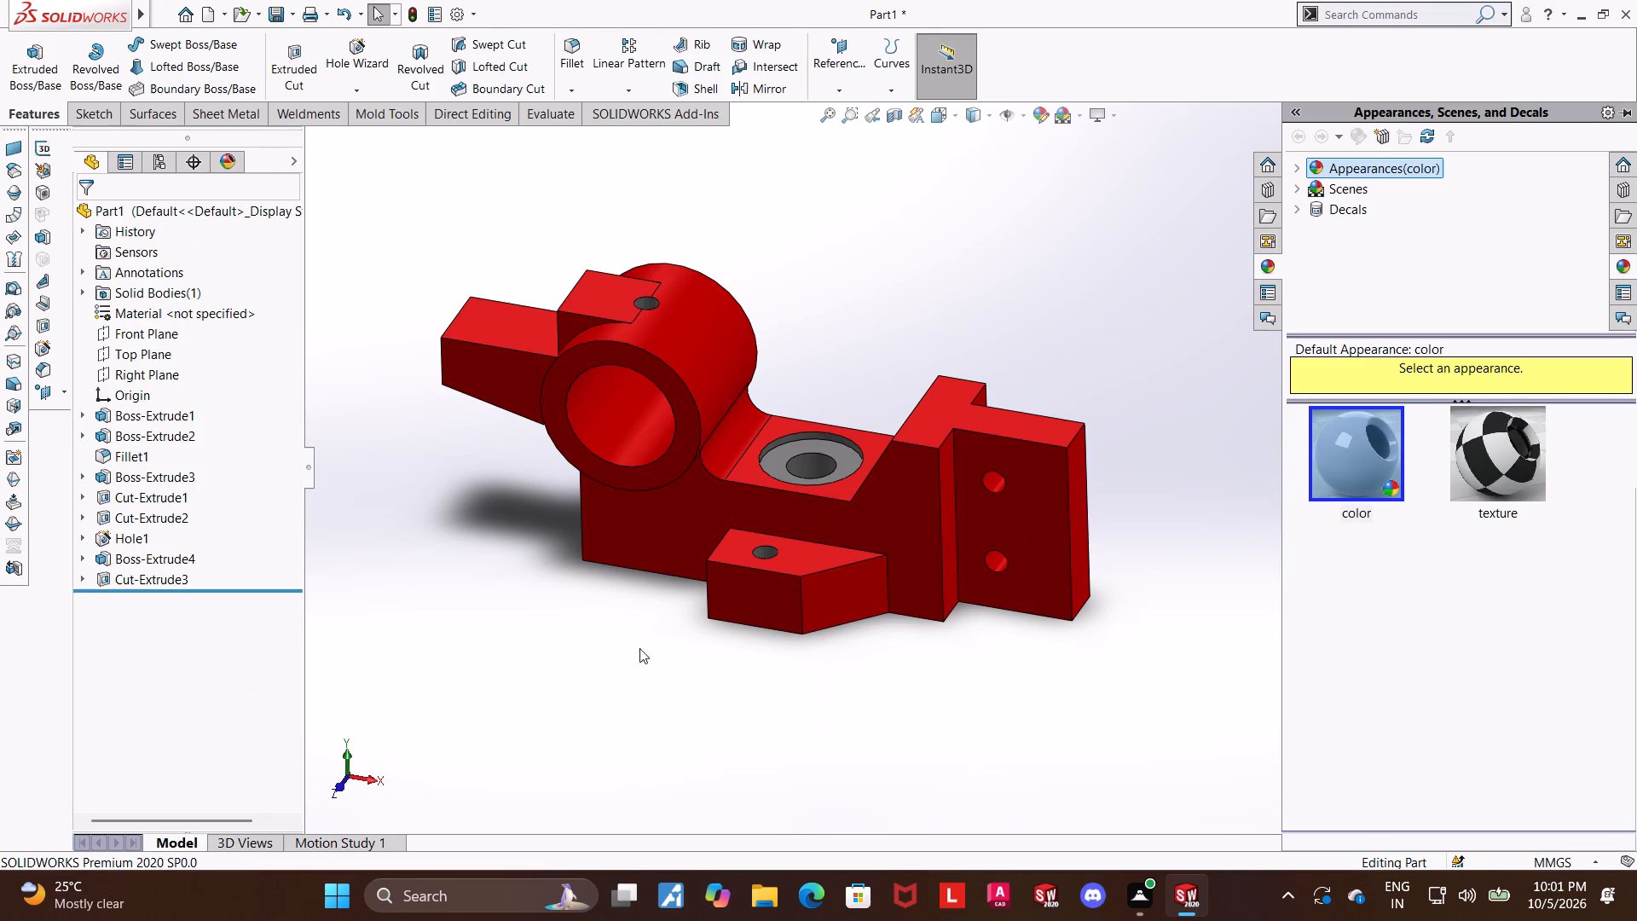
Colour only the inner bore face of the ring boss the same medium grey.
click(613, 409)
right_click(613, 409)
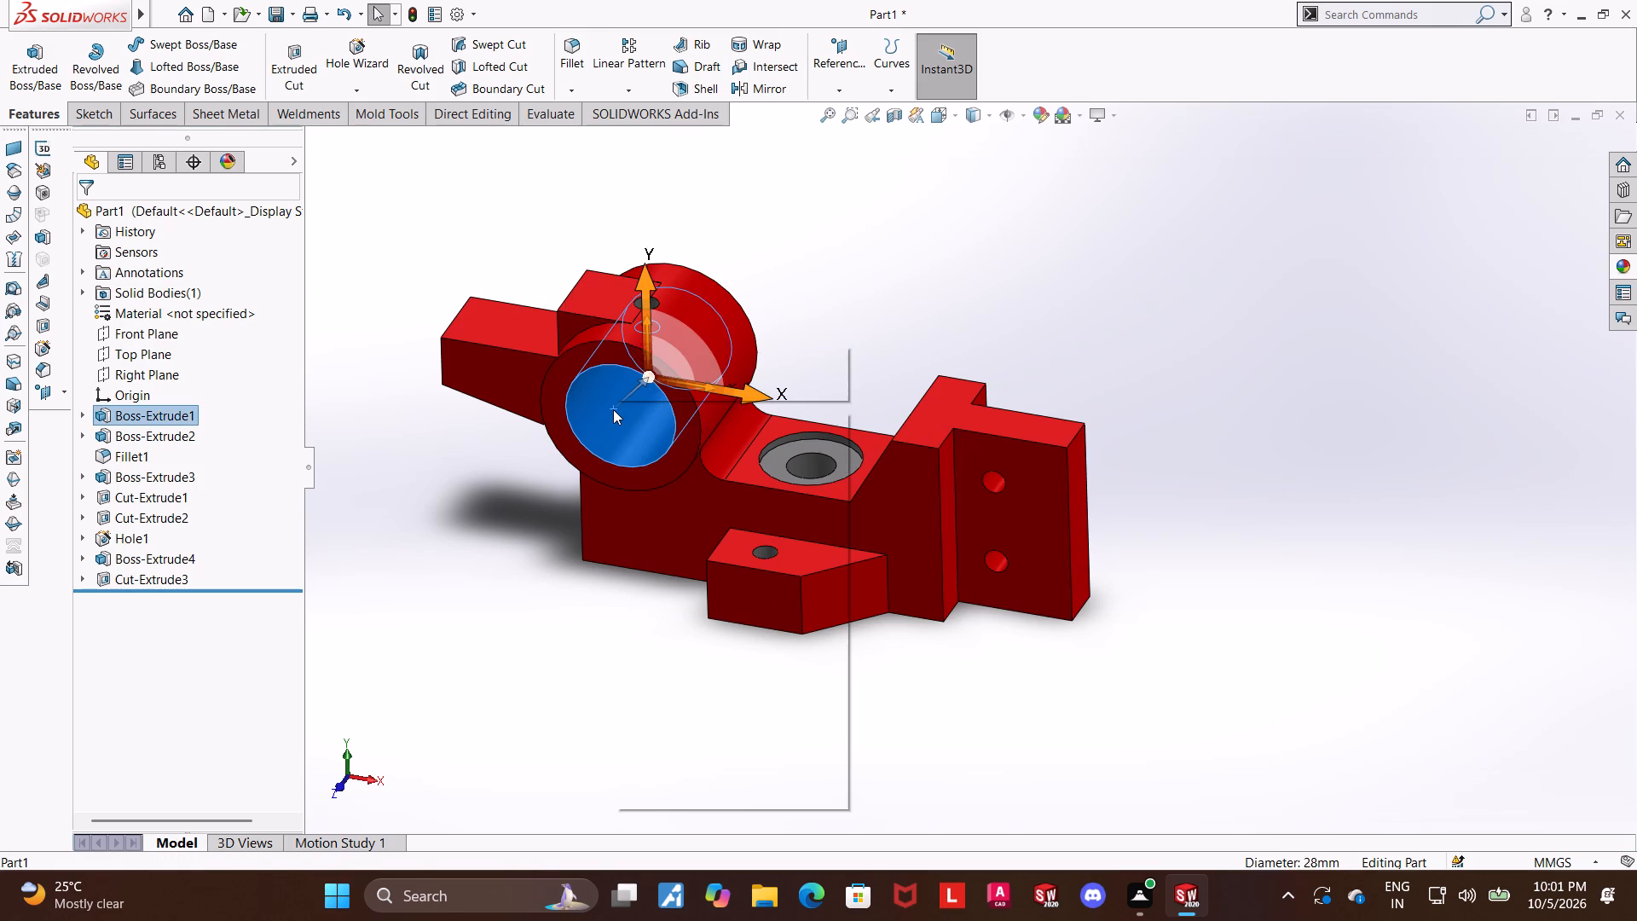
click(756, 358)
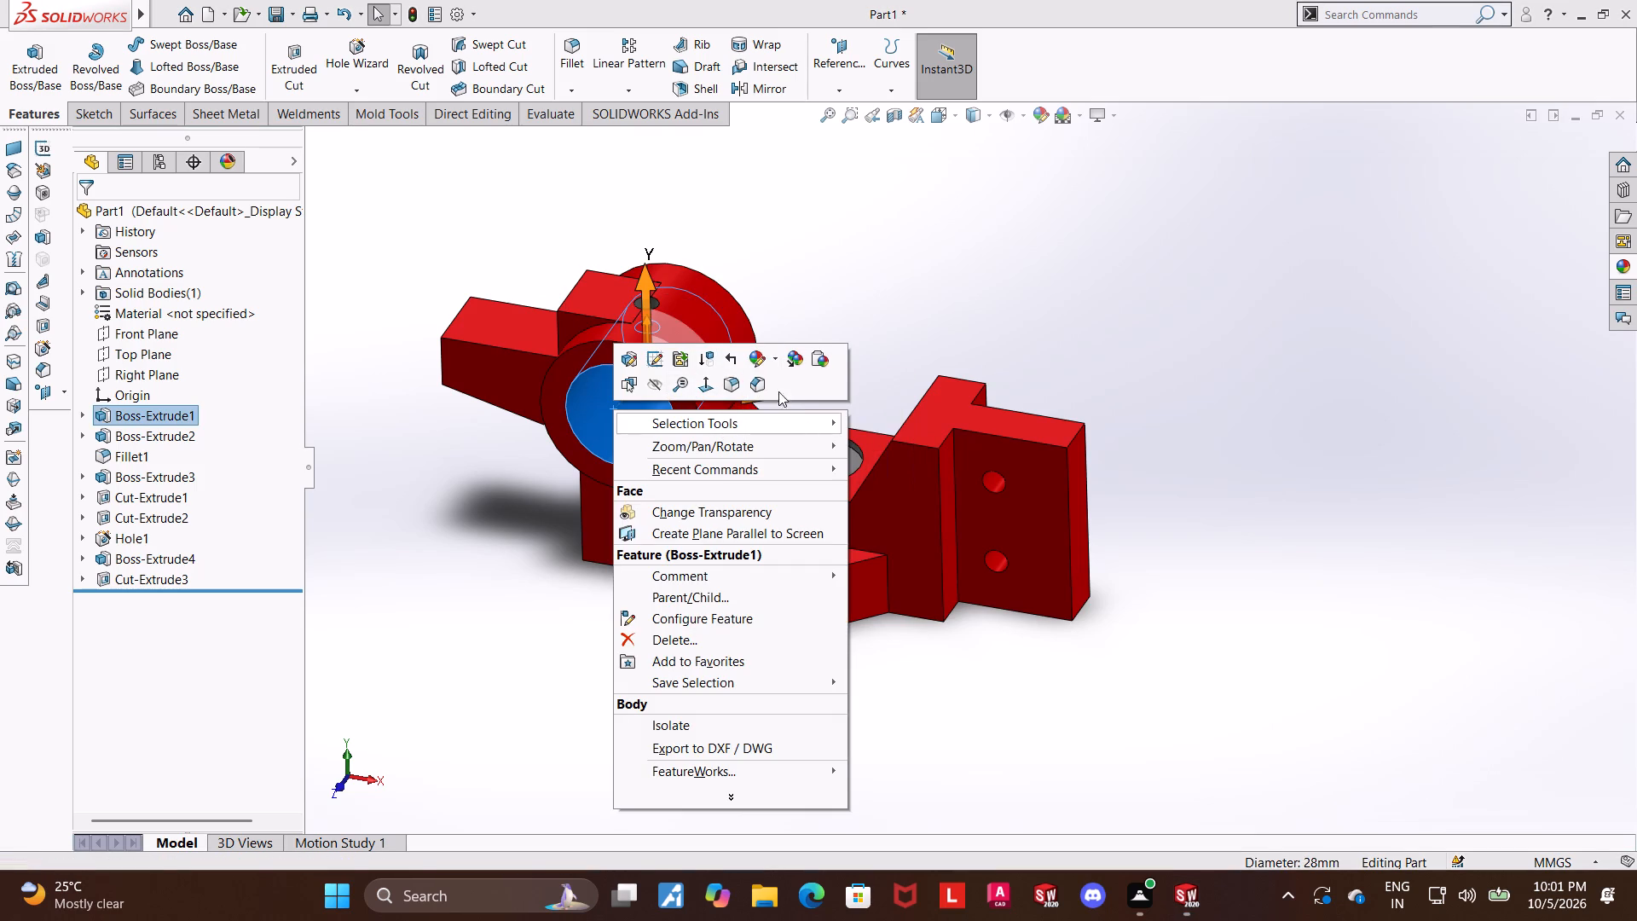
click(757, 362)
click(775, 403)
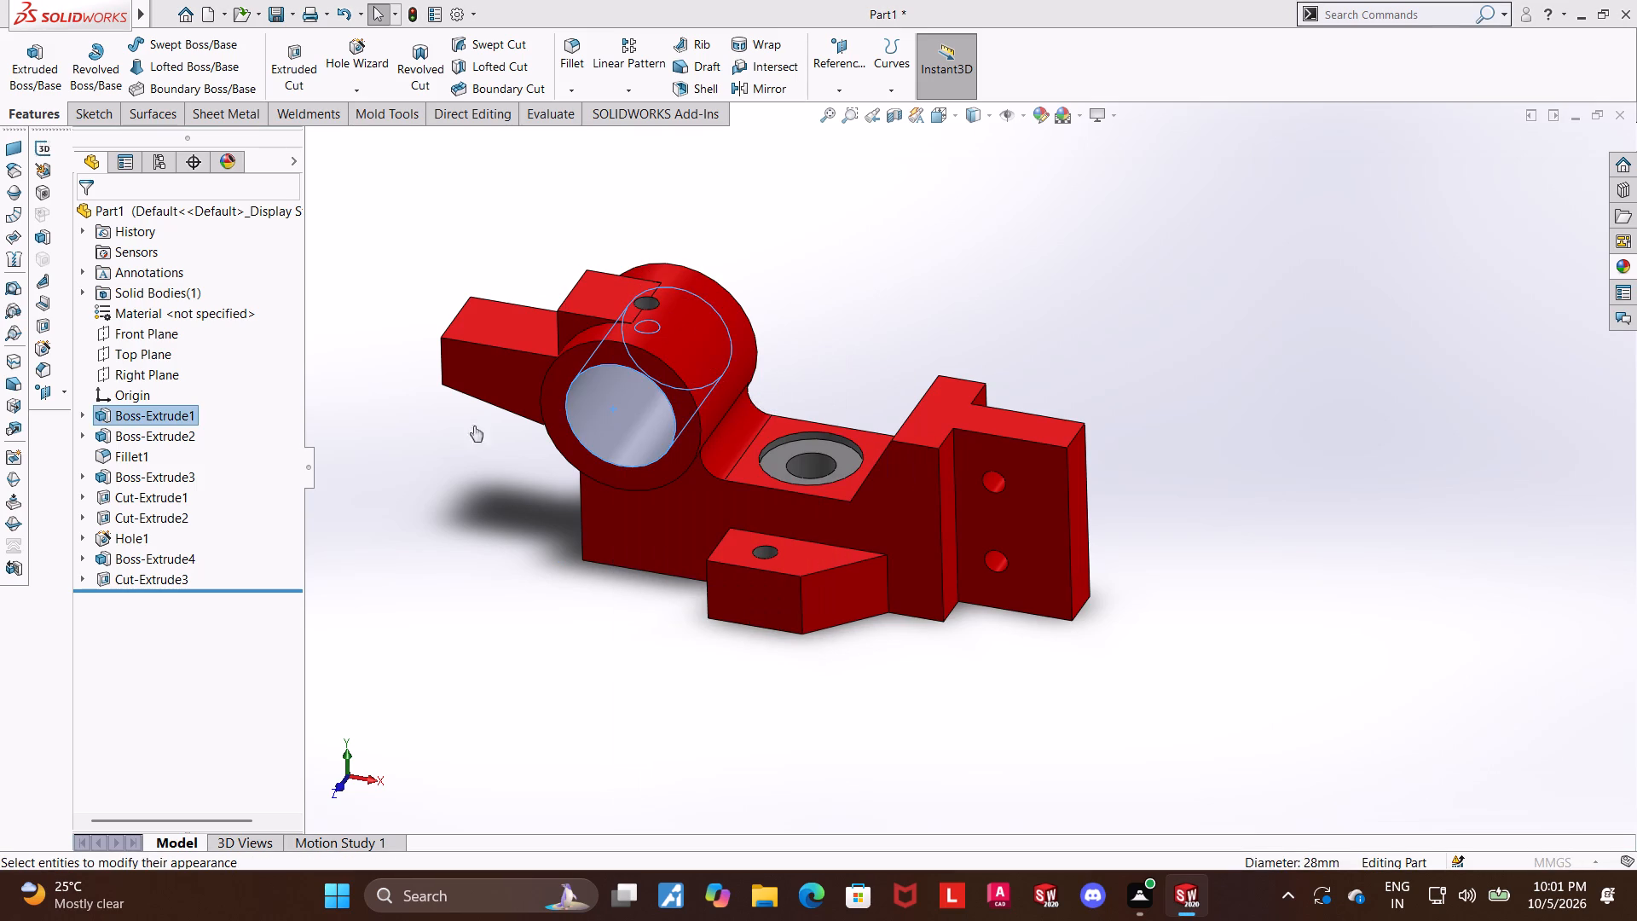
click(235, 644)
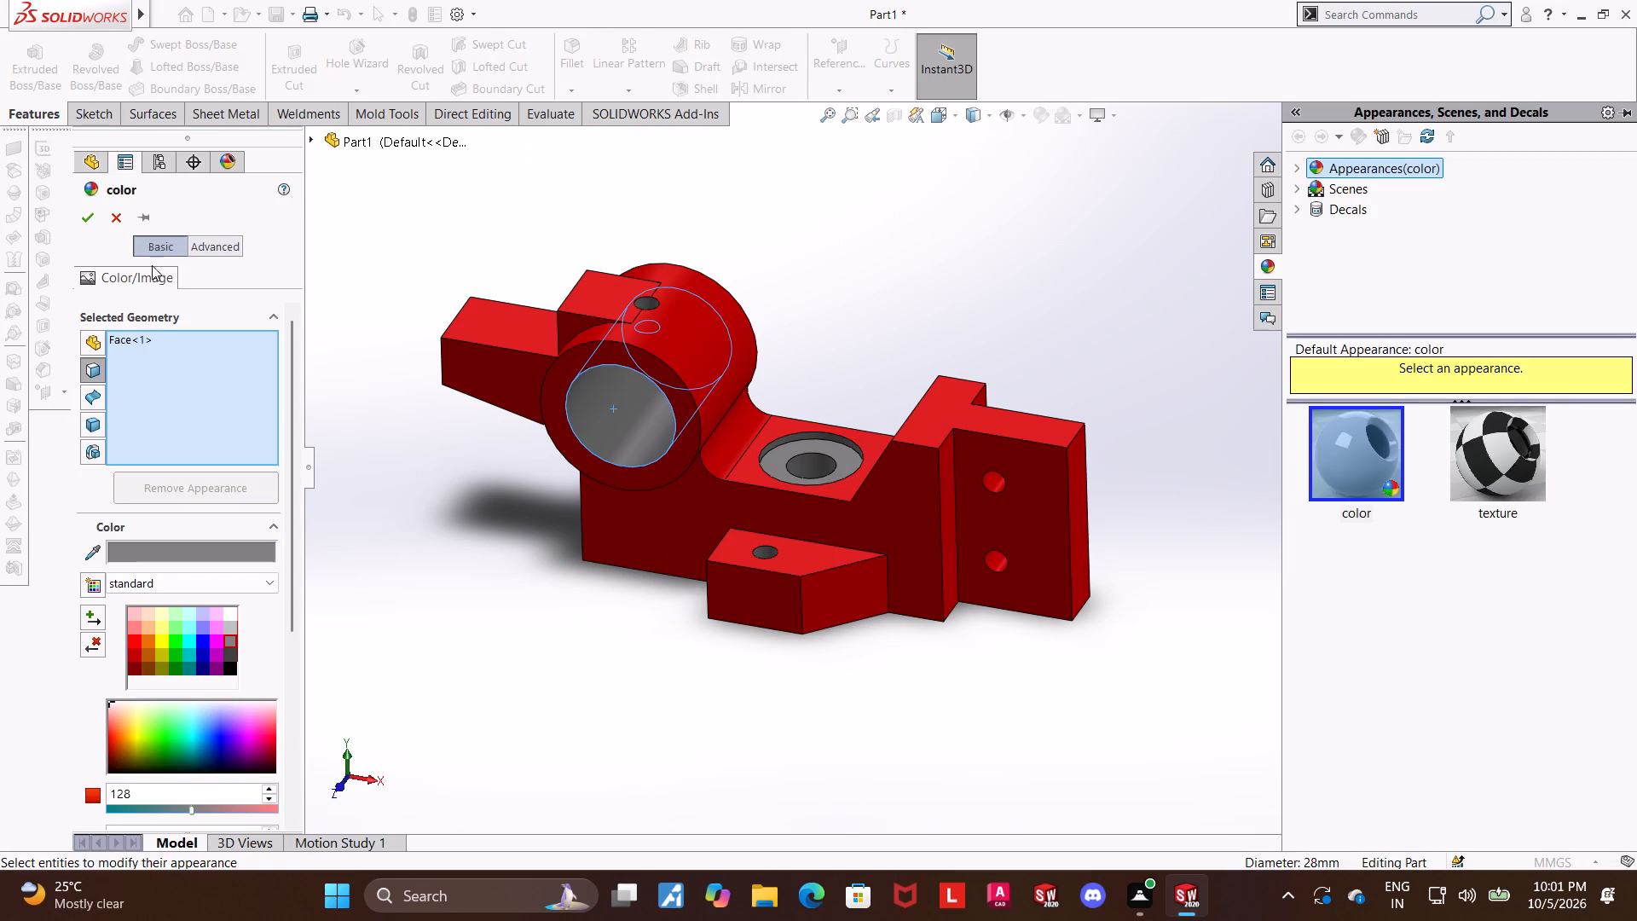
click(84, 213)
click(616, 698)
Colour the inner faces of both tongue holes the same medium grey and check them from a lower angle.
ctrl+click(998, 480)
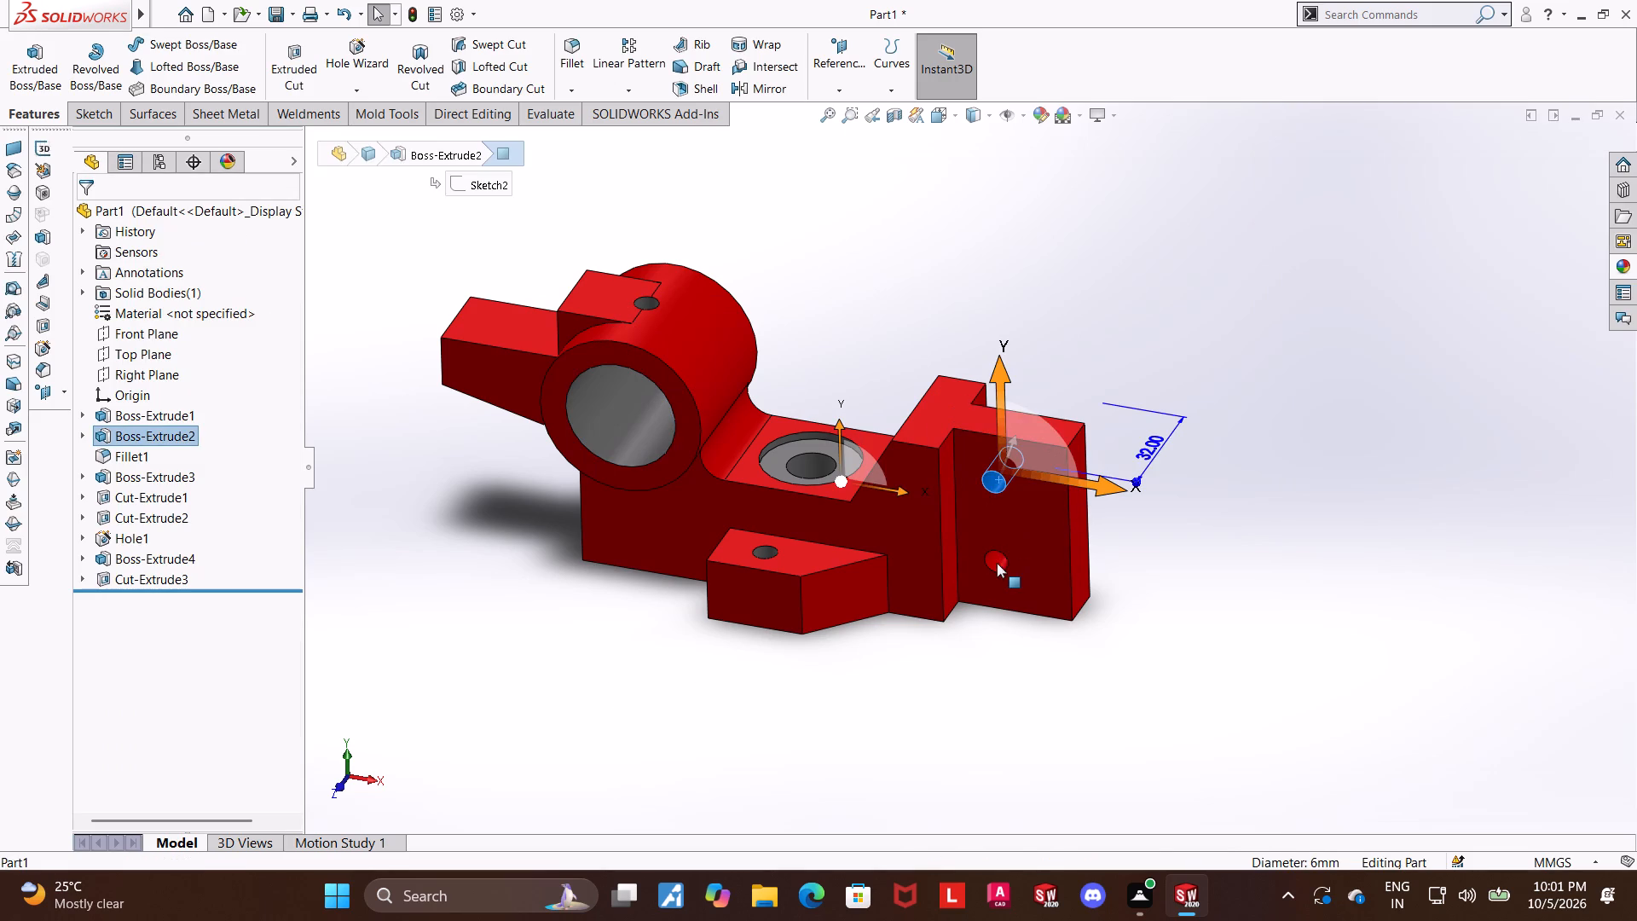
ctrl+click(997, 563)
right_click(997, 563)
click(1060, 514)
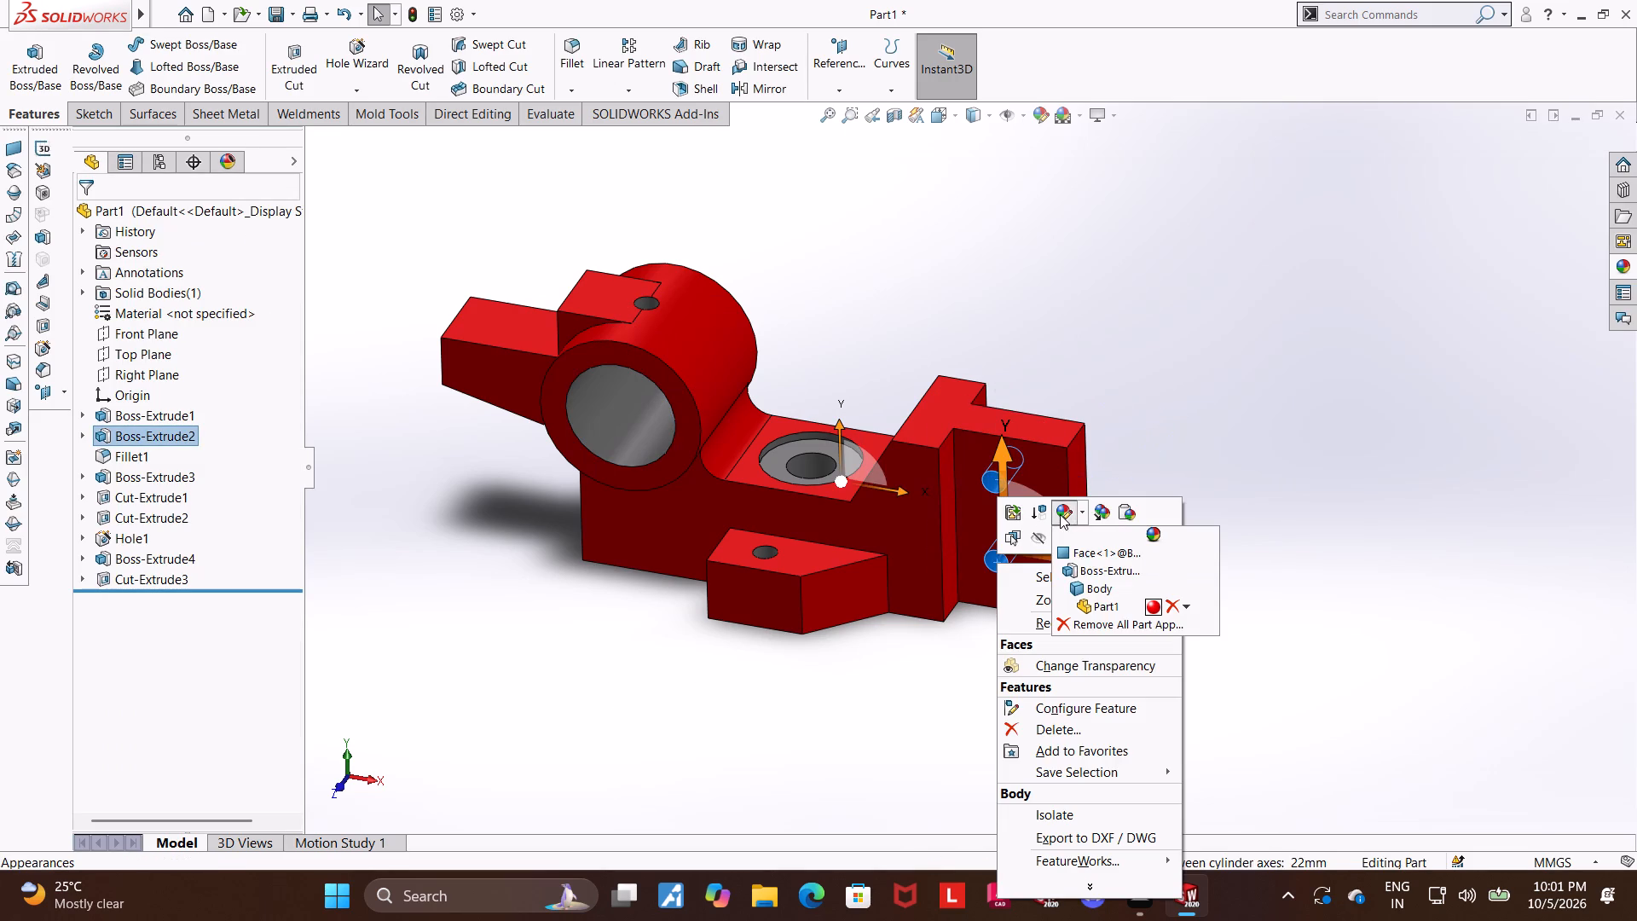
click(1086, 559)
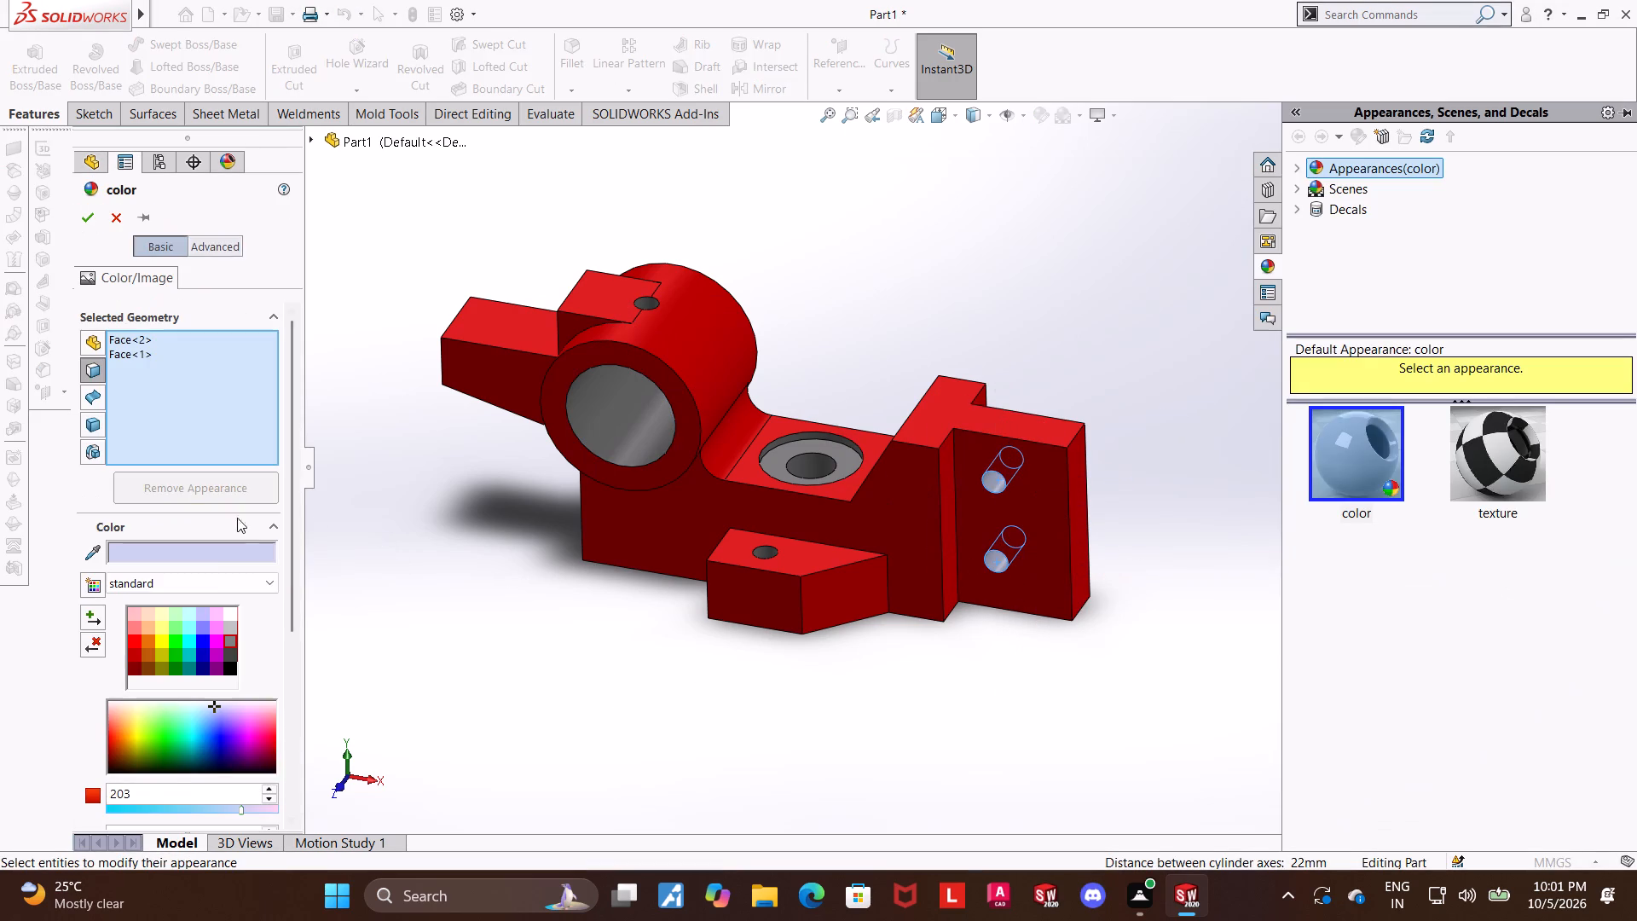
click(229, 638)
click(96, 216)
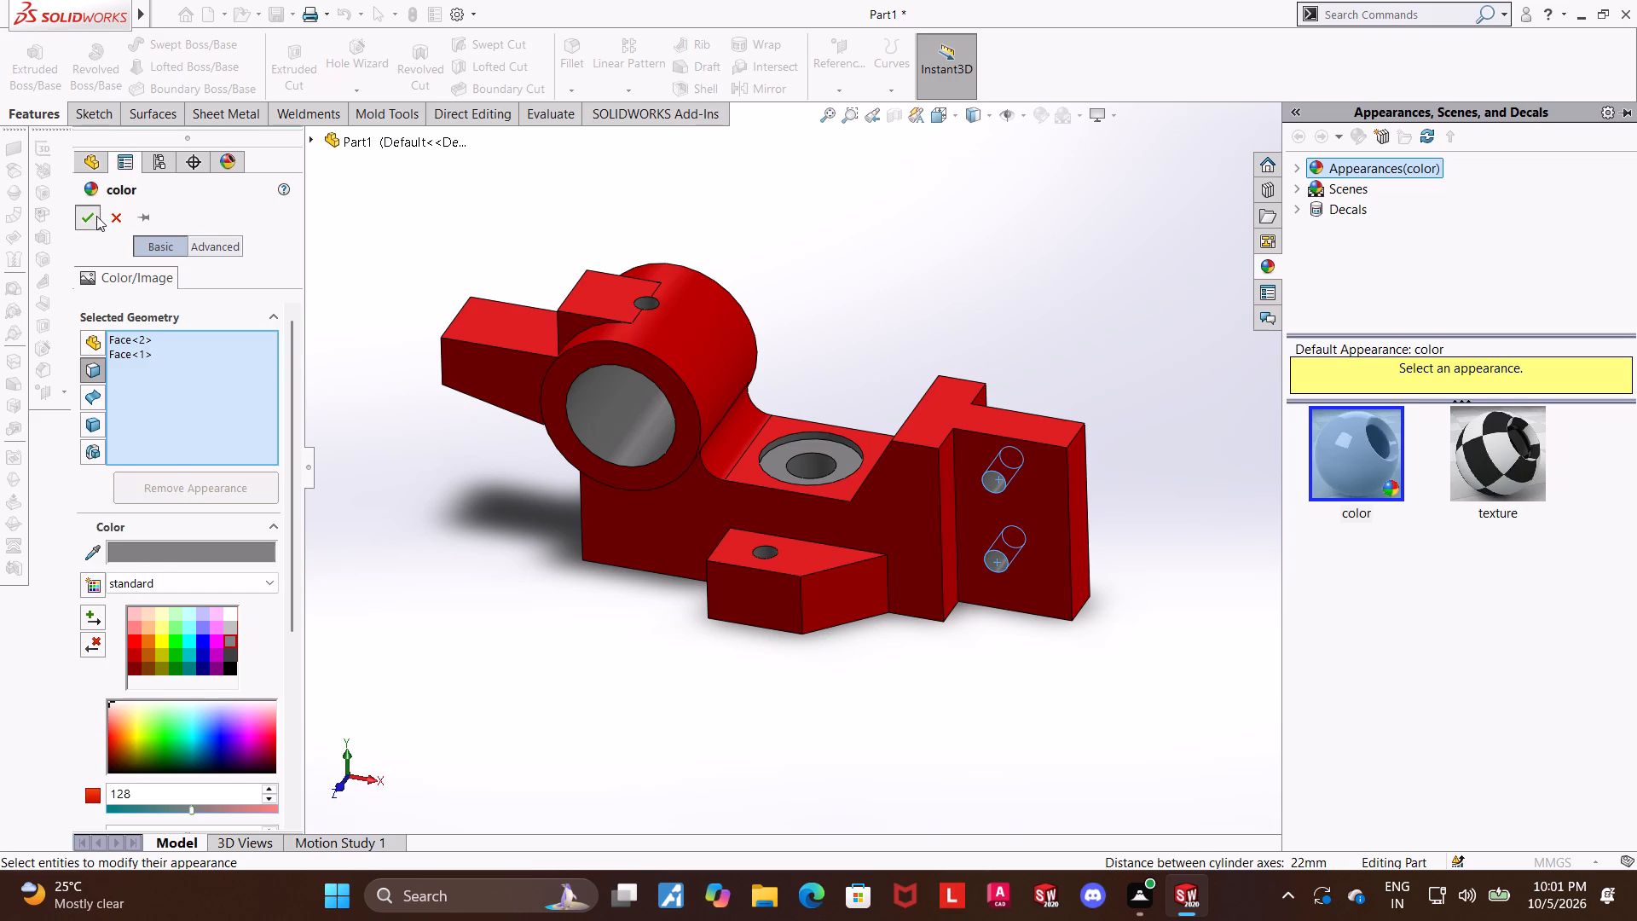
click(599, 642)
middle_drag(1180, 513, 1195, 495)
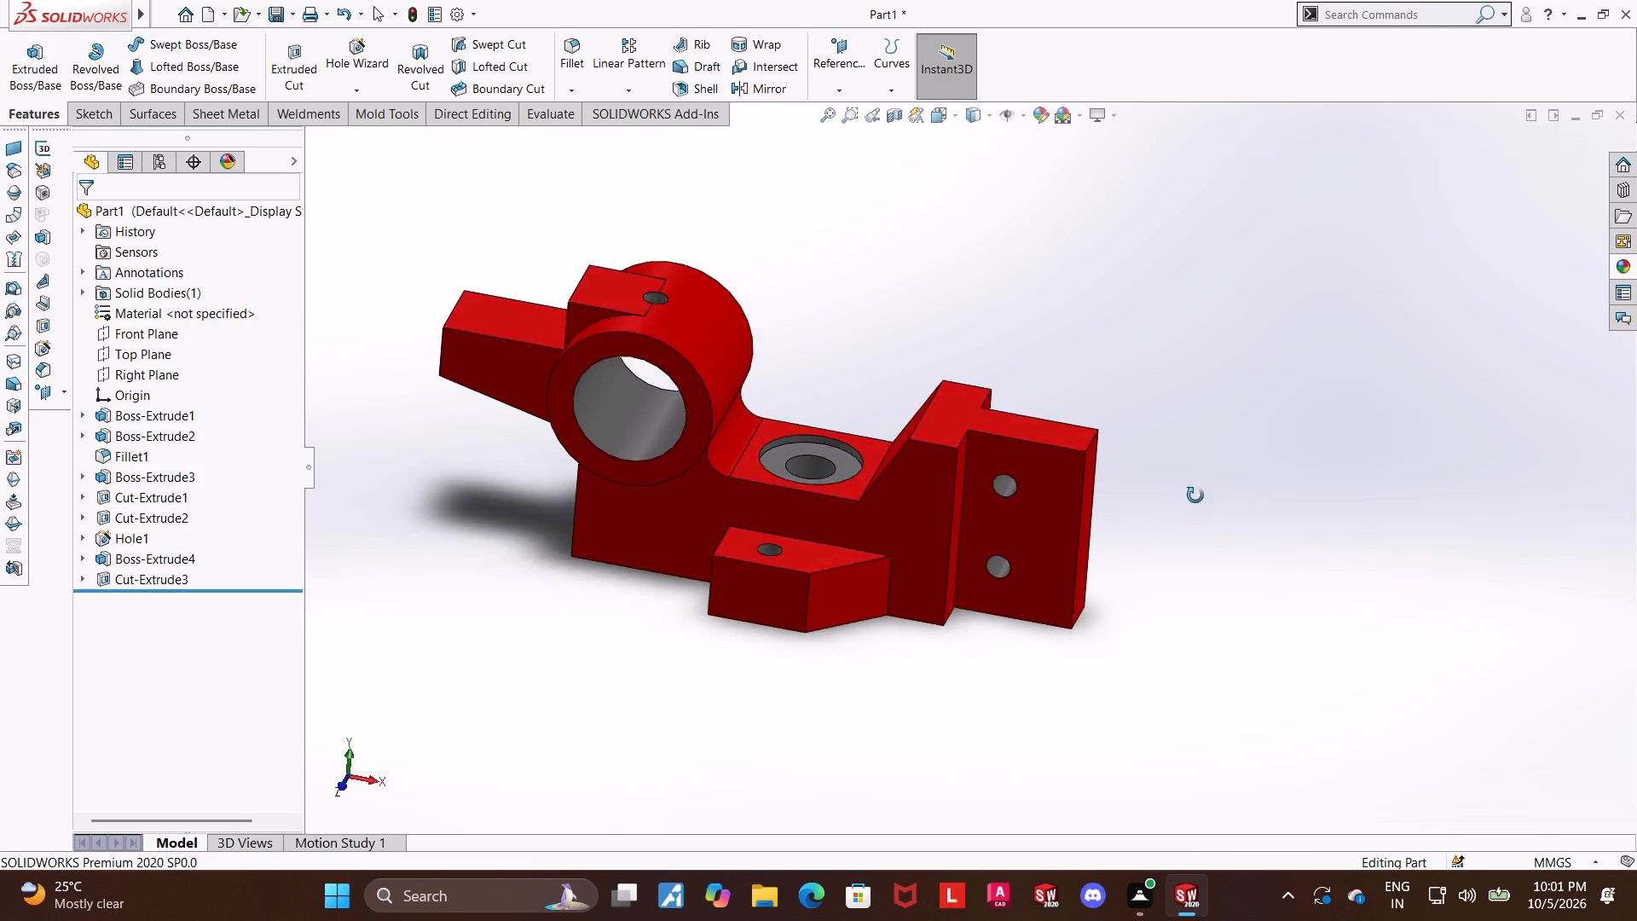
middle_drag(1195, 495, 1194, 437)
scroll(771, 444, down, 2)
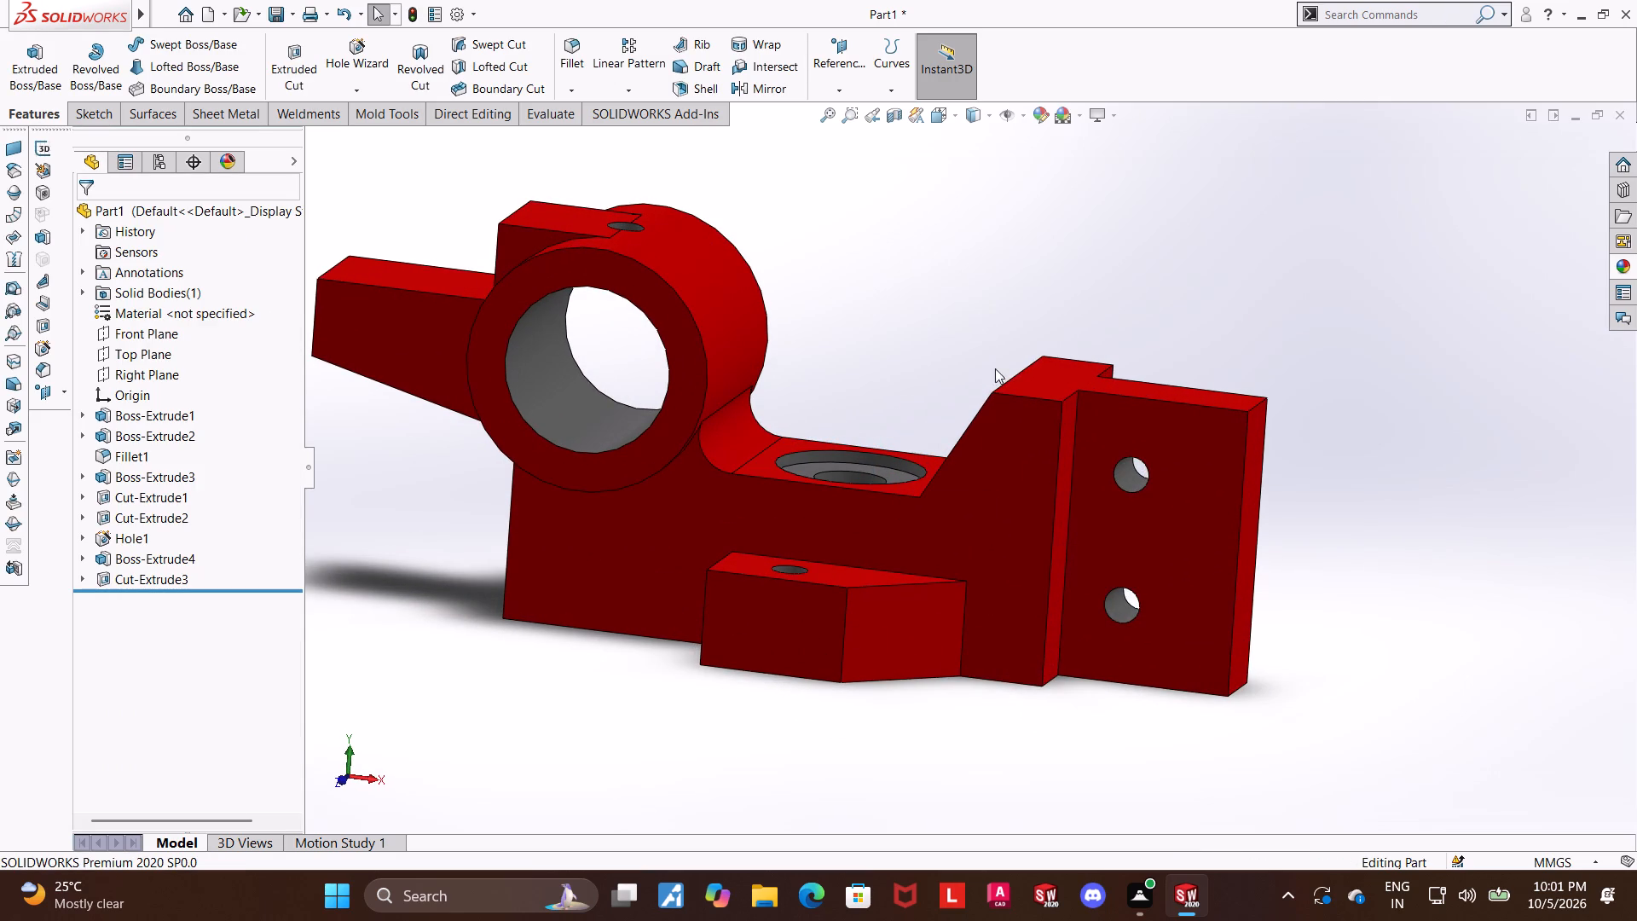
Examine the finished red part with its grey bore and holes in the isometric view.
key(ctrl+7)
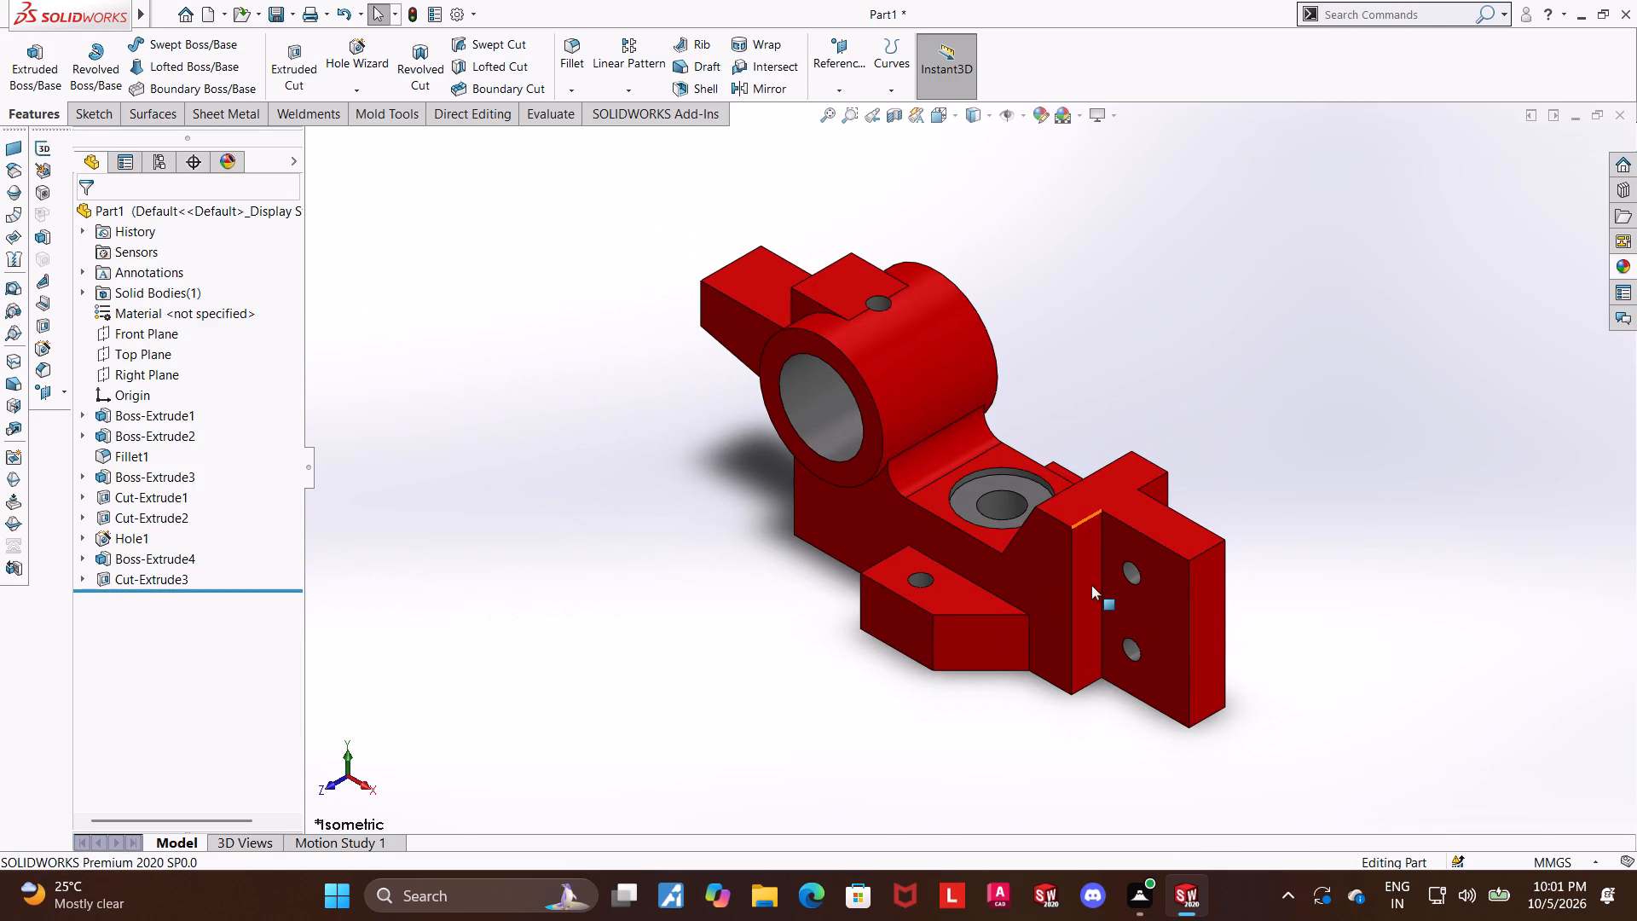
scroll(1080, 576, down, 2)
scroll(889, 441, up, 3)
scroll(955, 397, down, 2)
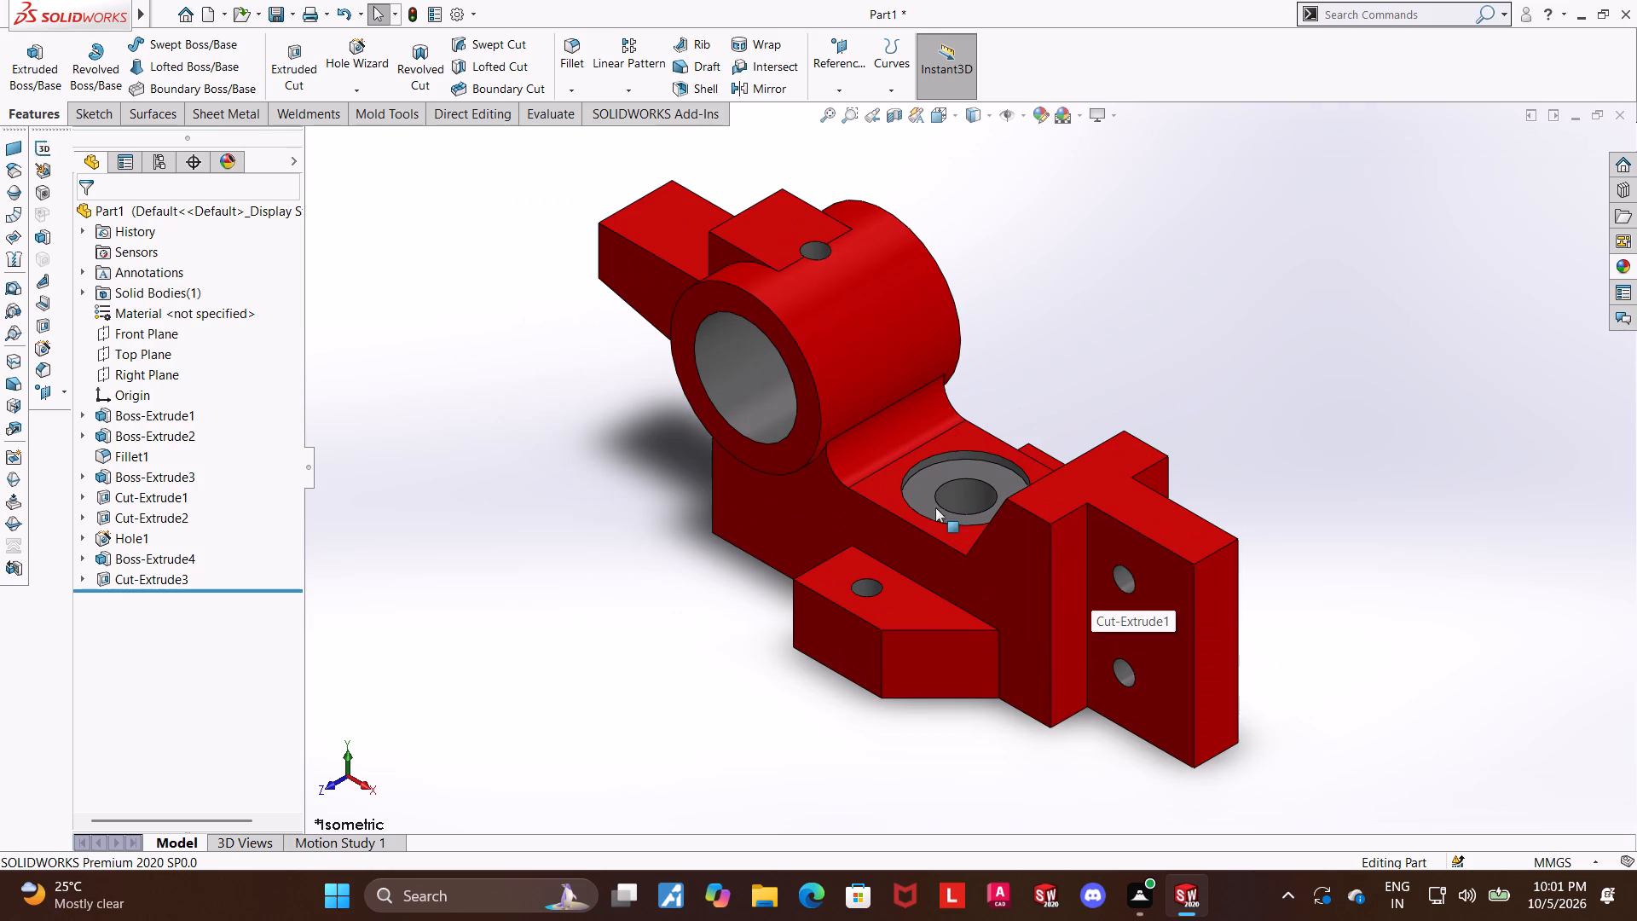
scroll(934, 492, down, 1)
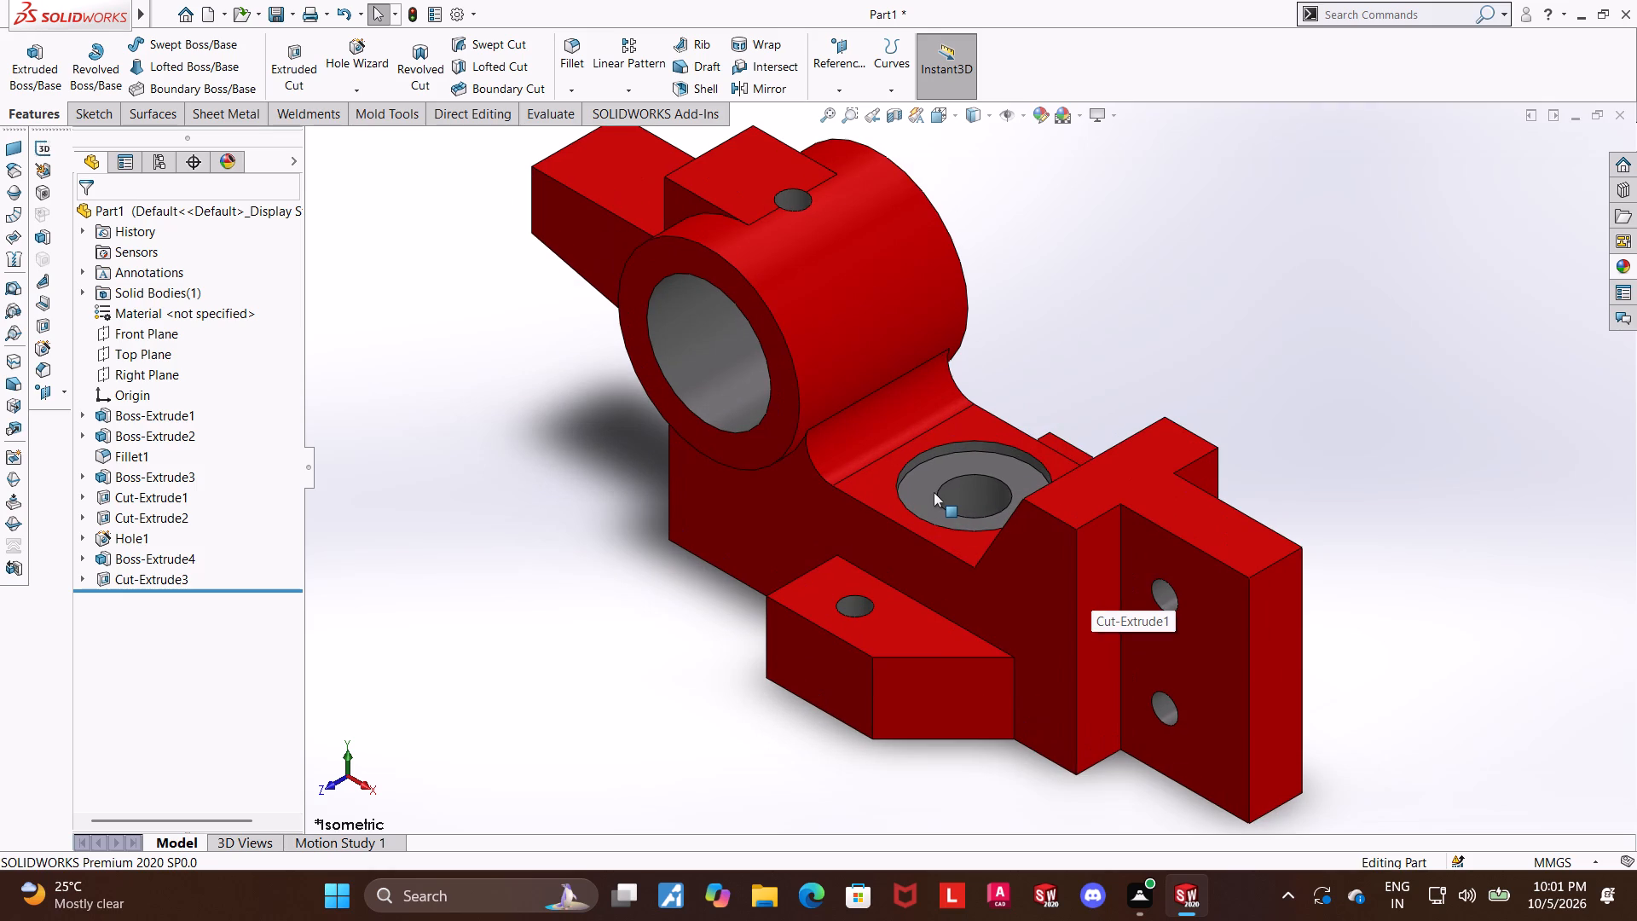
scroll(1001, 520, up, 1)
scroll(915, 351, down, 1)
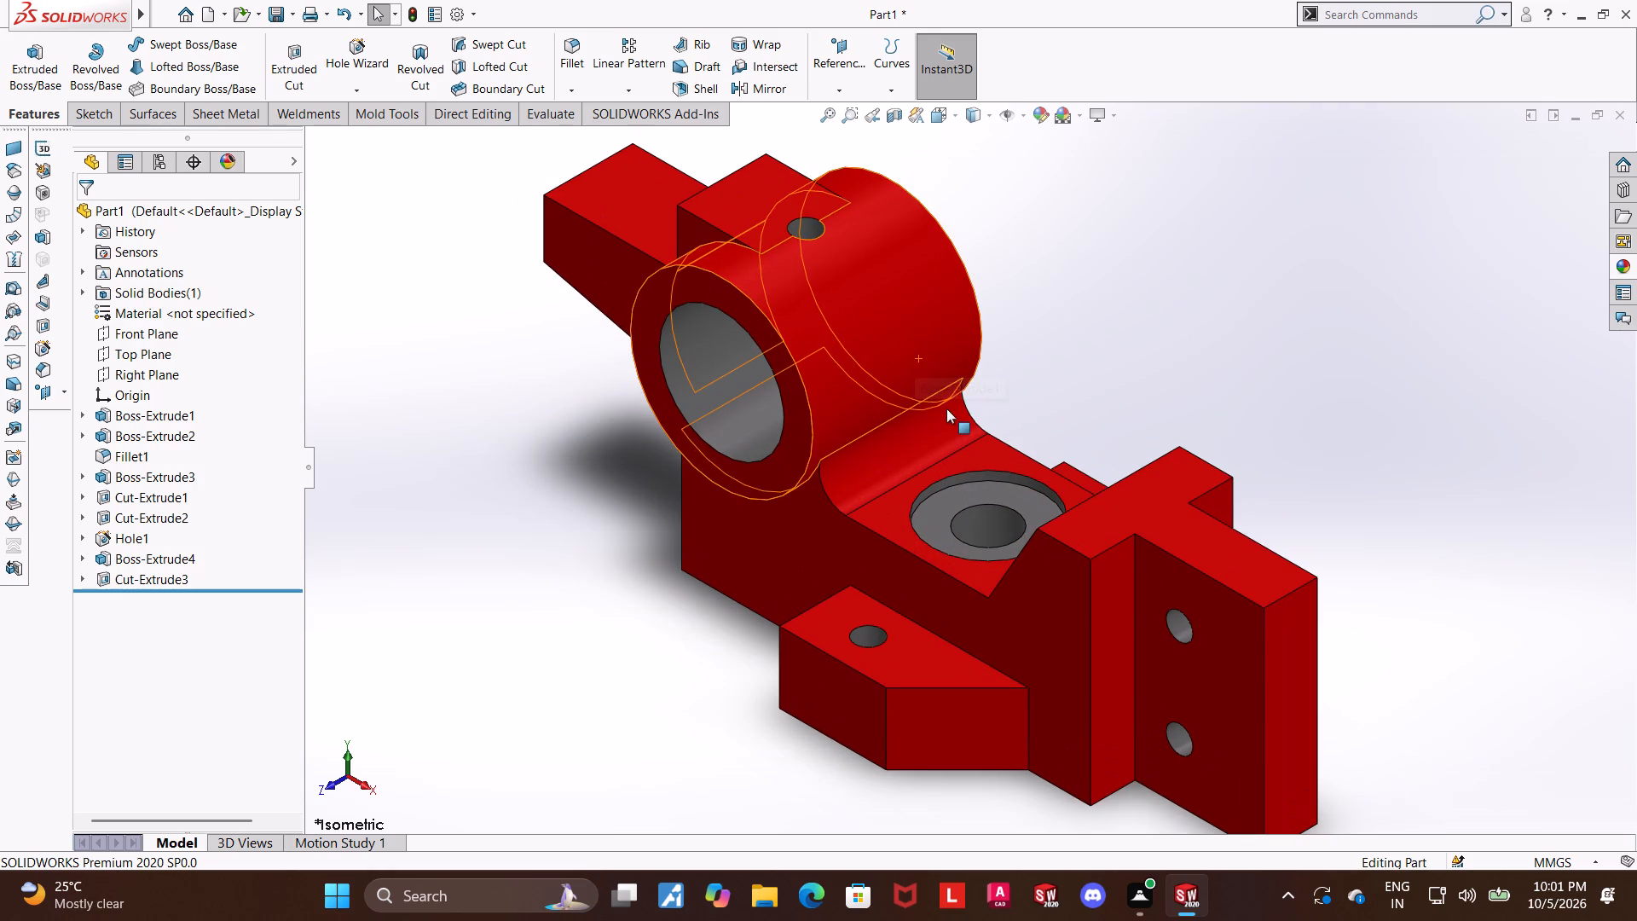
scroll(1085, 684, up, 1)
scroll(1004, 572, down, 1)
scroll(1004, 572, up, 1)
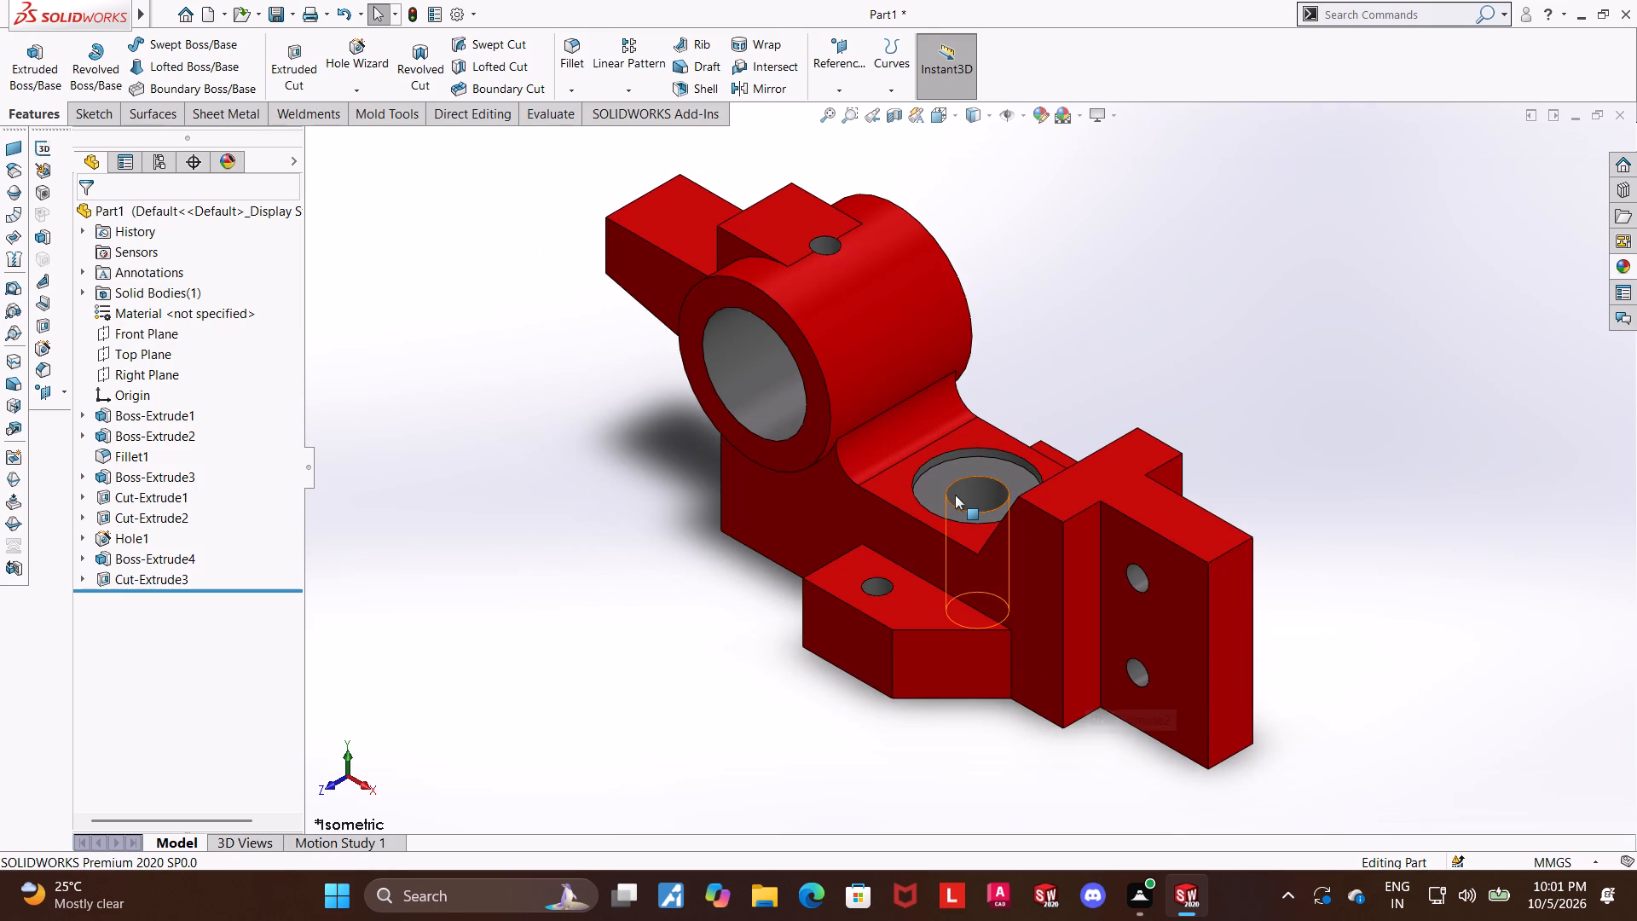
scroll(955, 495, down, 1)
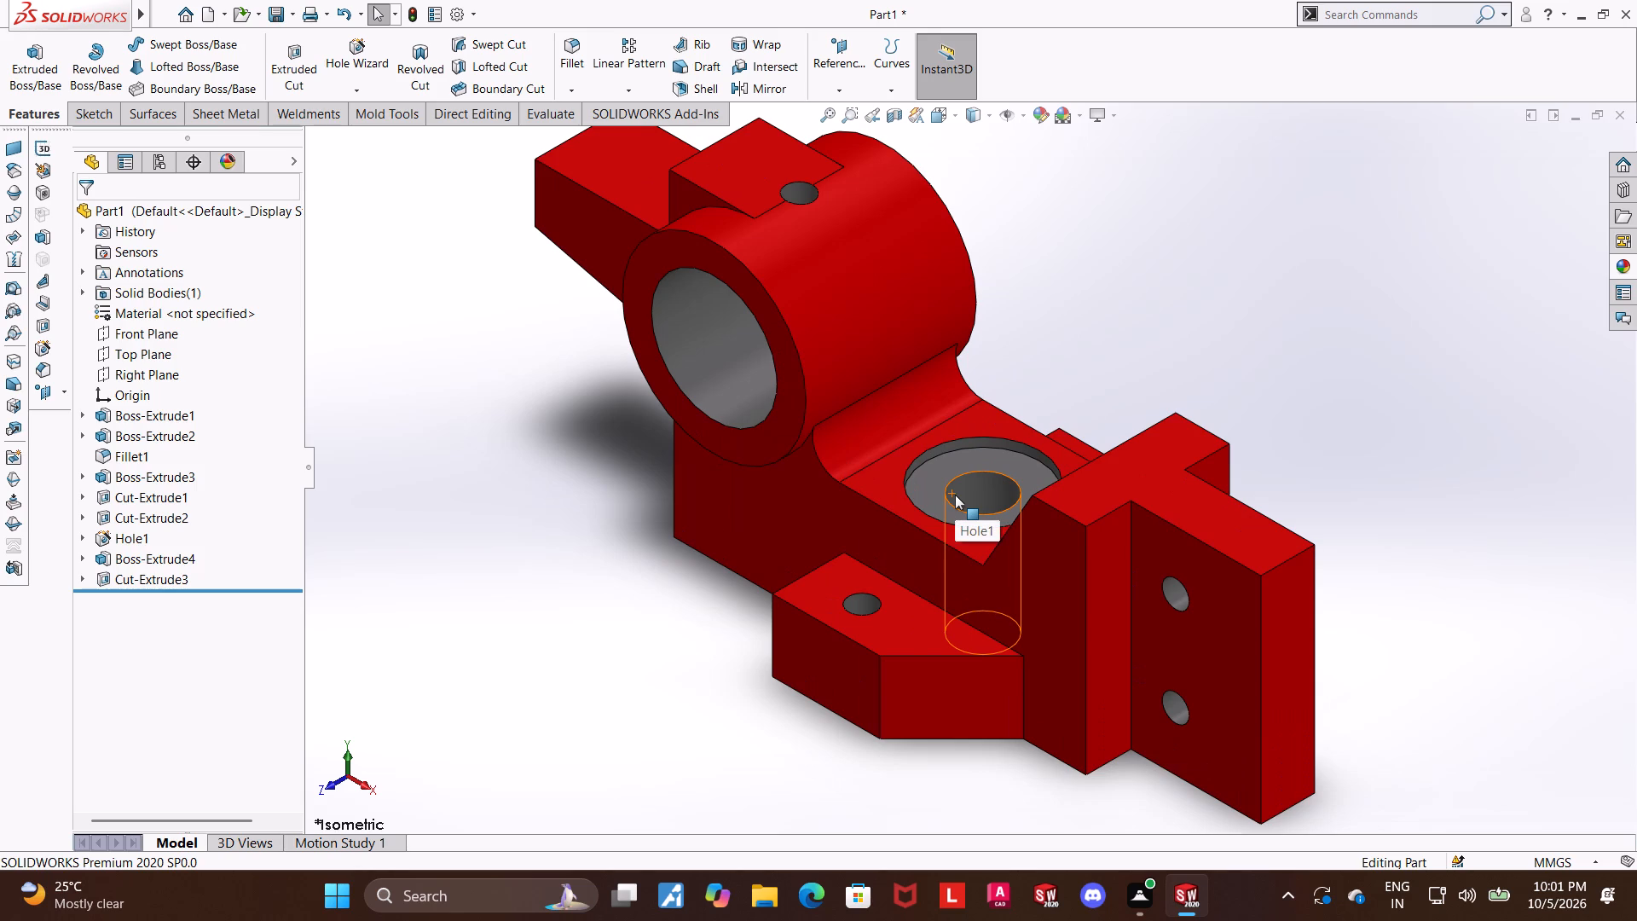
scroll(955, 495, up, 1)
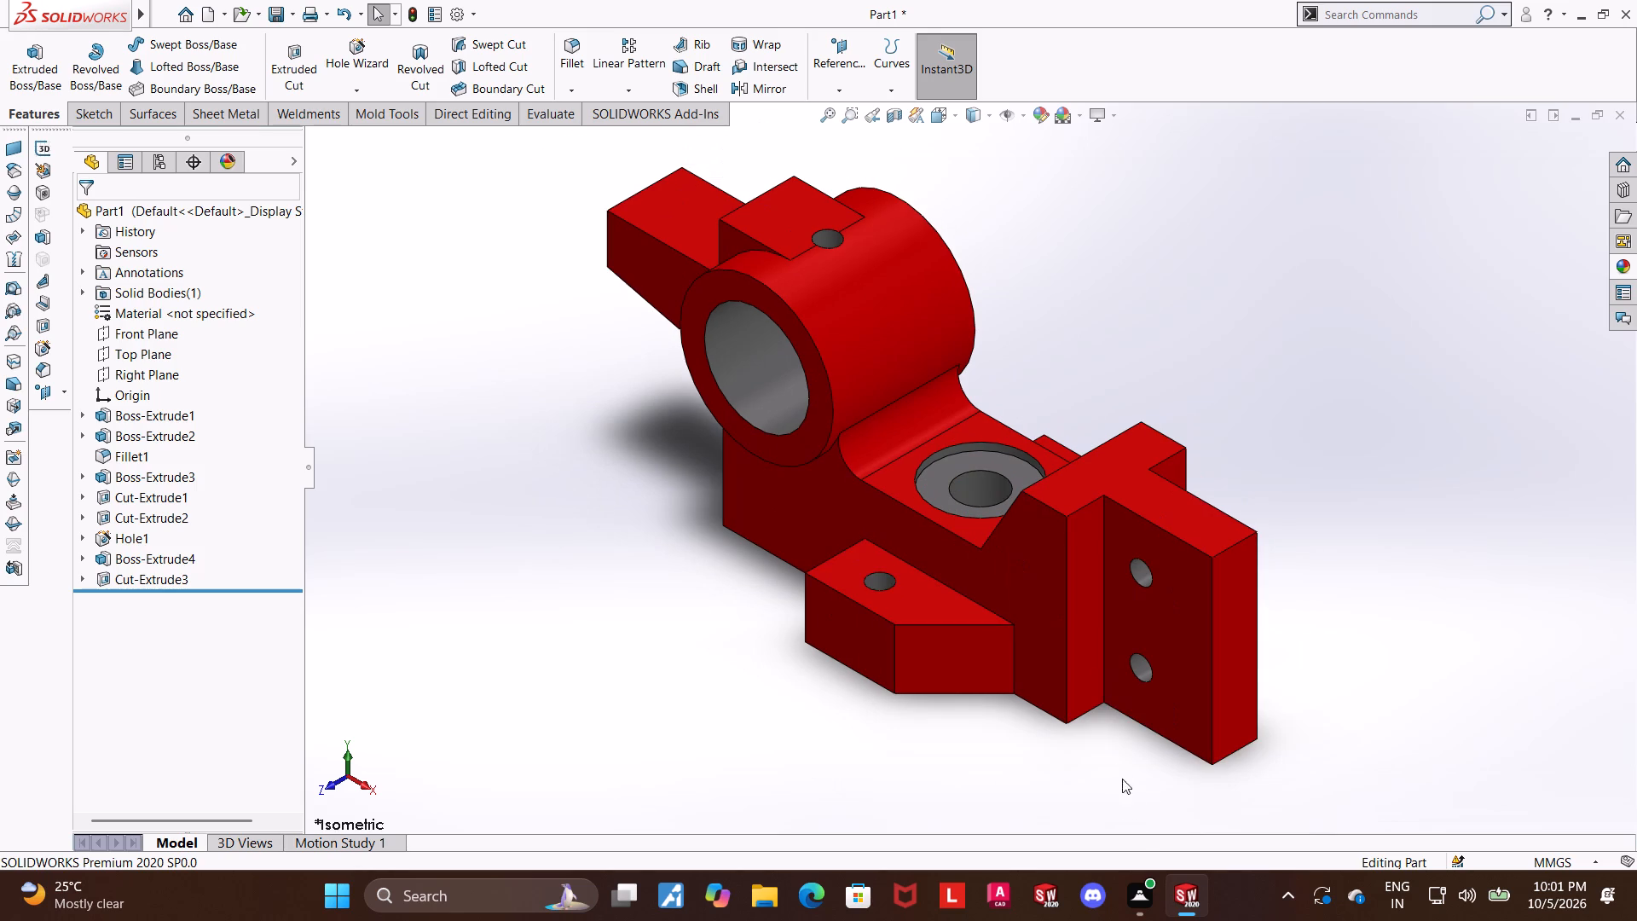
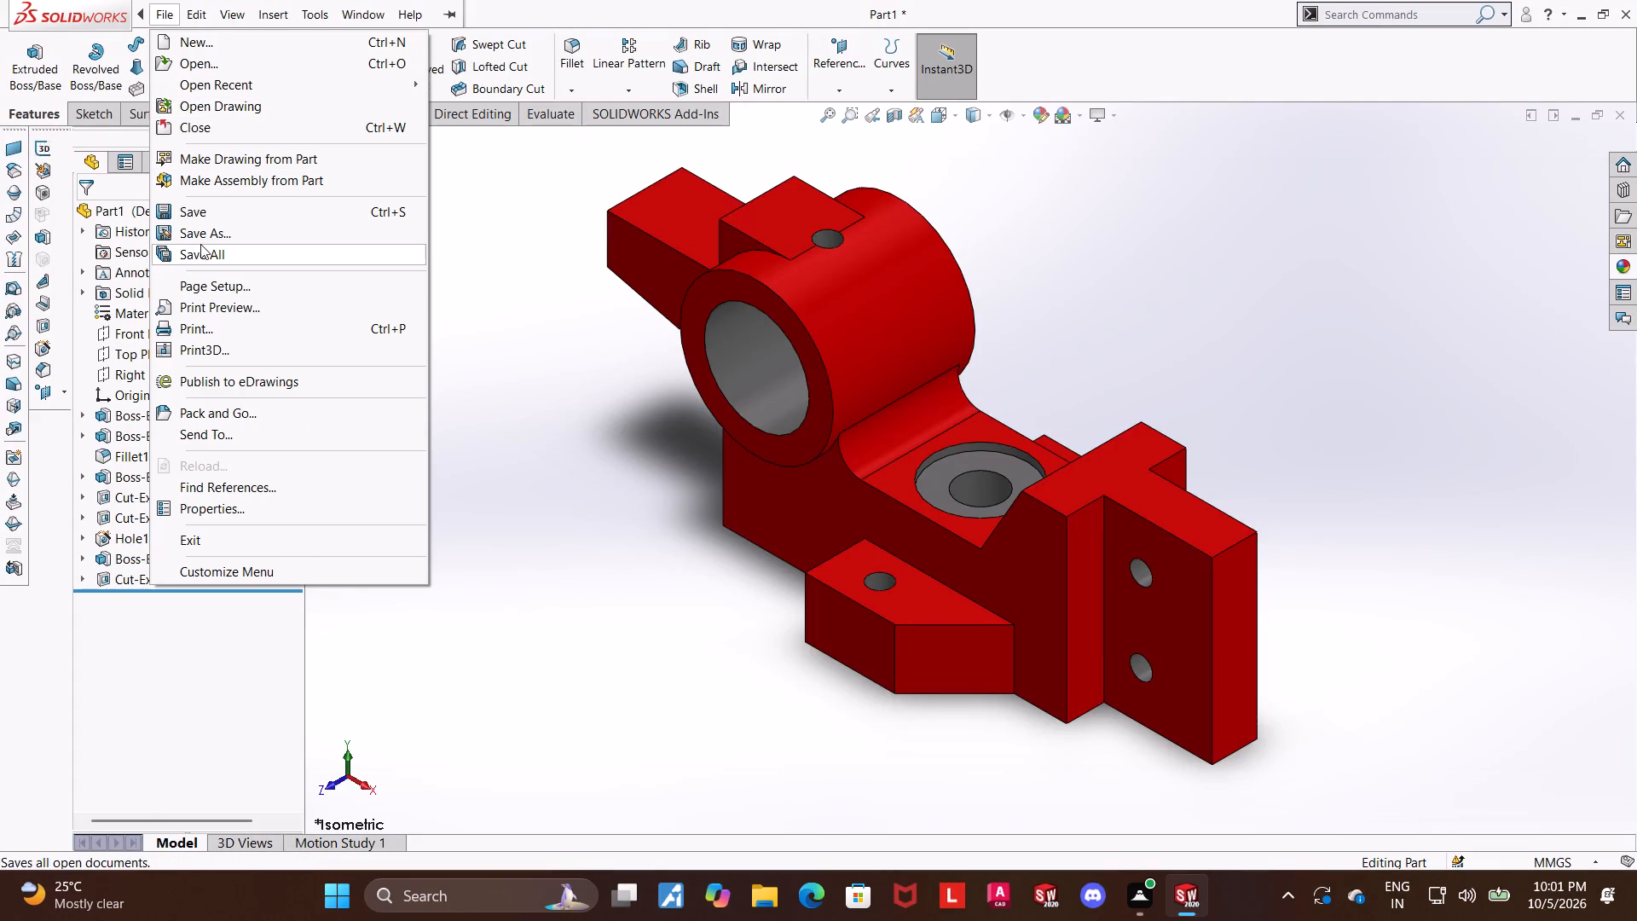
Save the part in the Downloads folder as a SOLIDWORKS part named "multi axis journal support bracket".
click(200, 243)
text(multi axis journal support bra)
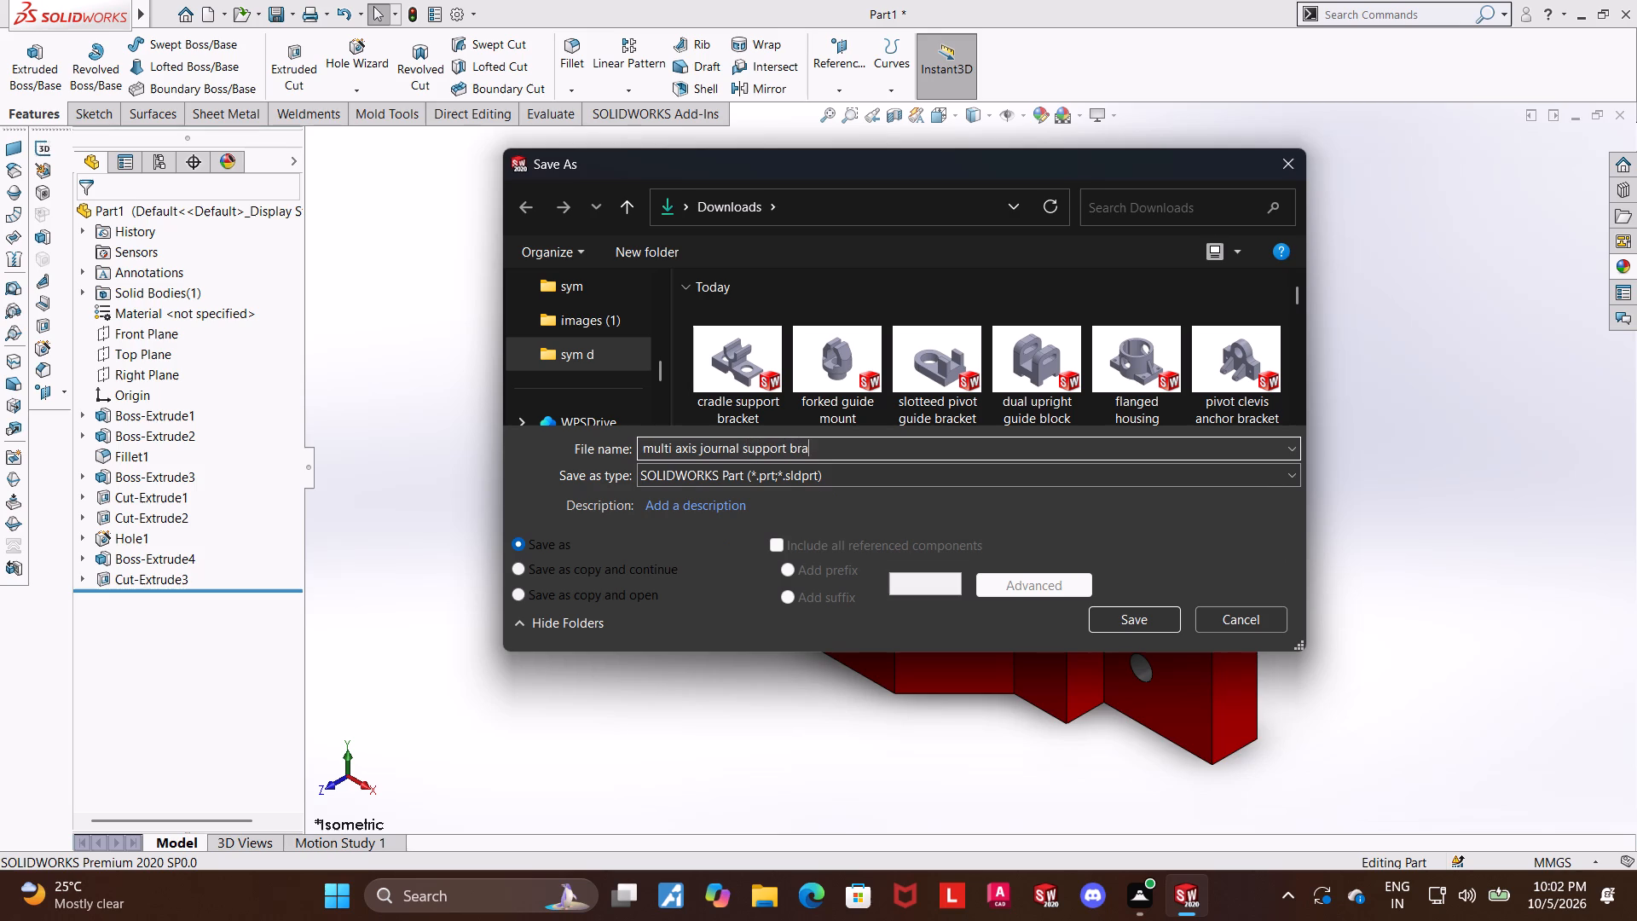
text(cket)
click(1127, 621)
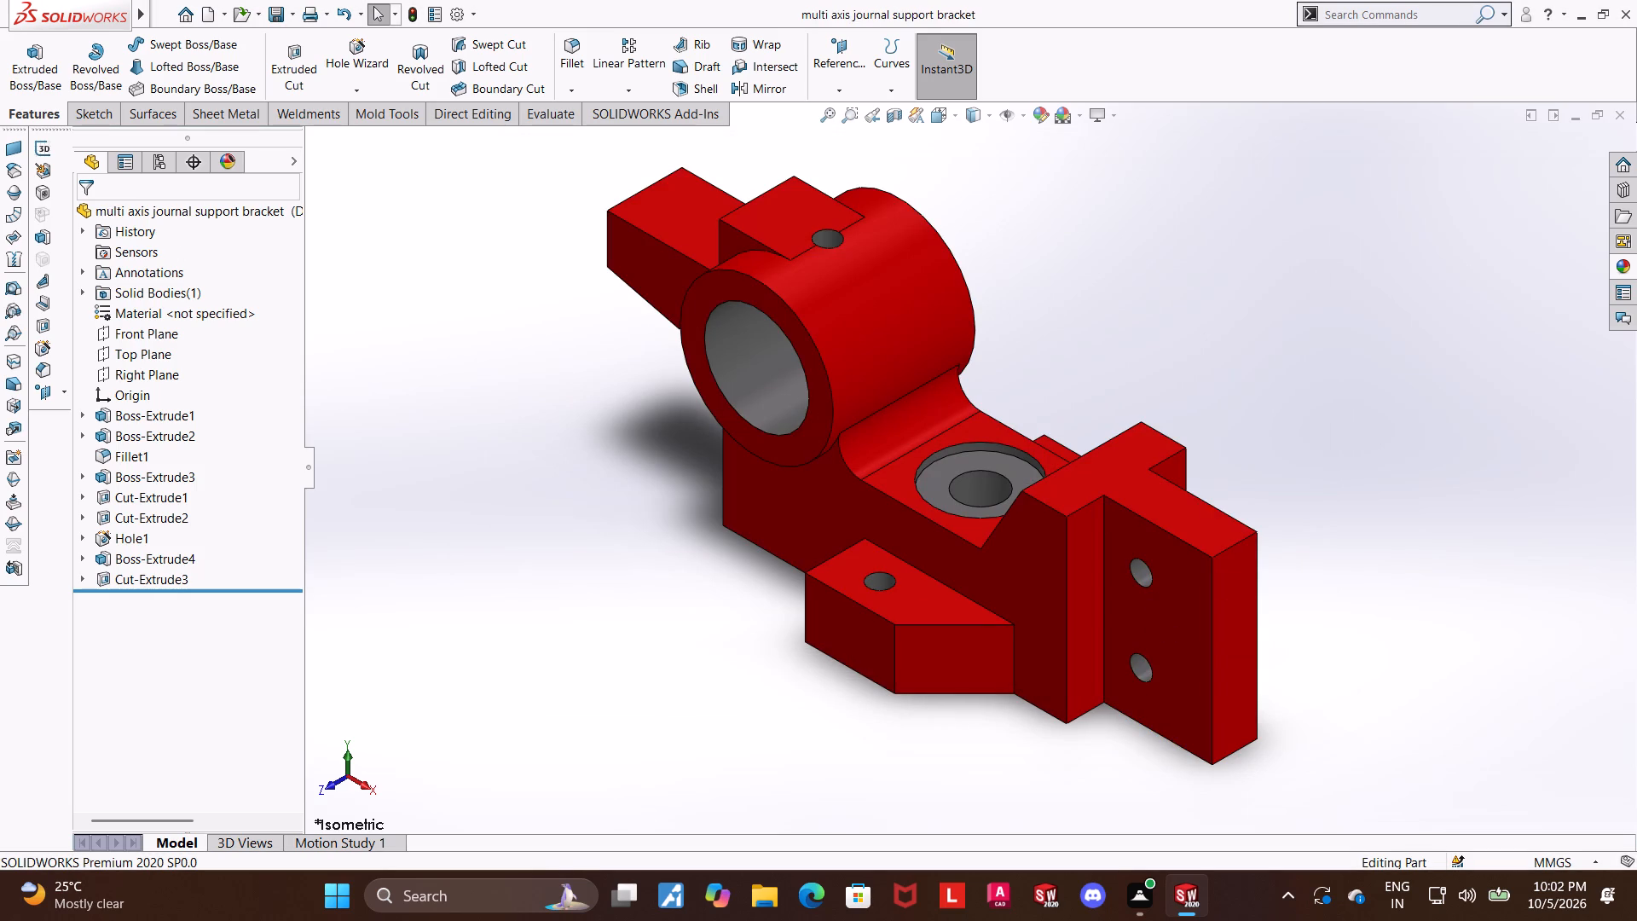
Save a PDF copy of the part in Downloads in Adobe Portable Document Format, keeping the name "multi axis journal support bracket".
click(200, 235)
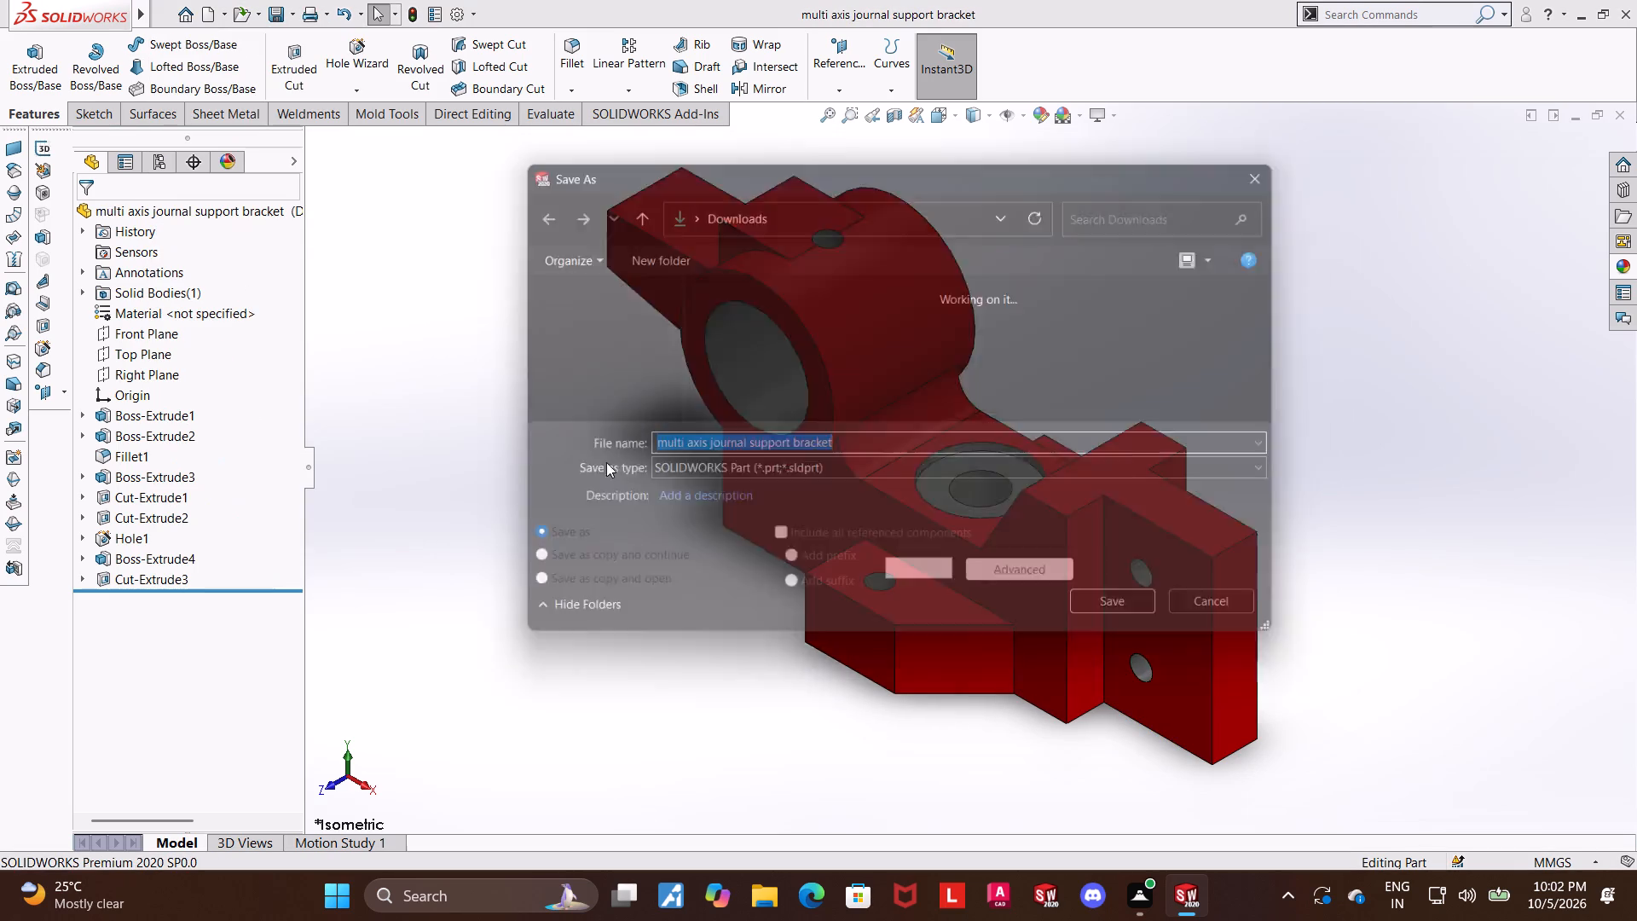
click(735, 481)
click(830, 130)
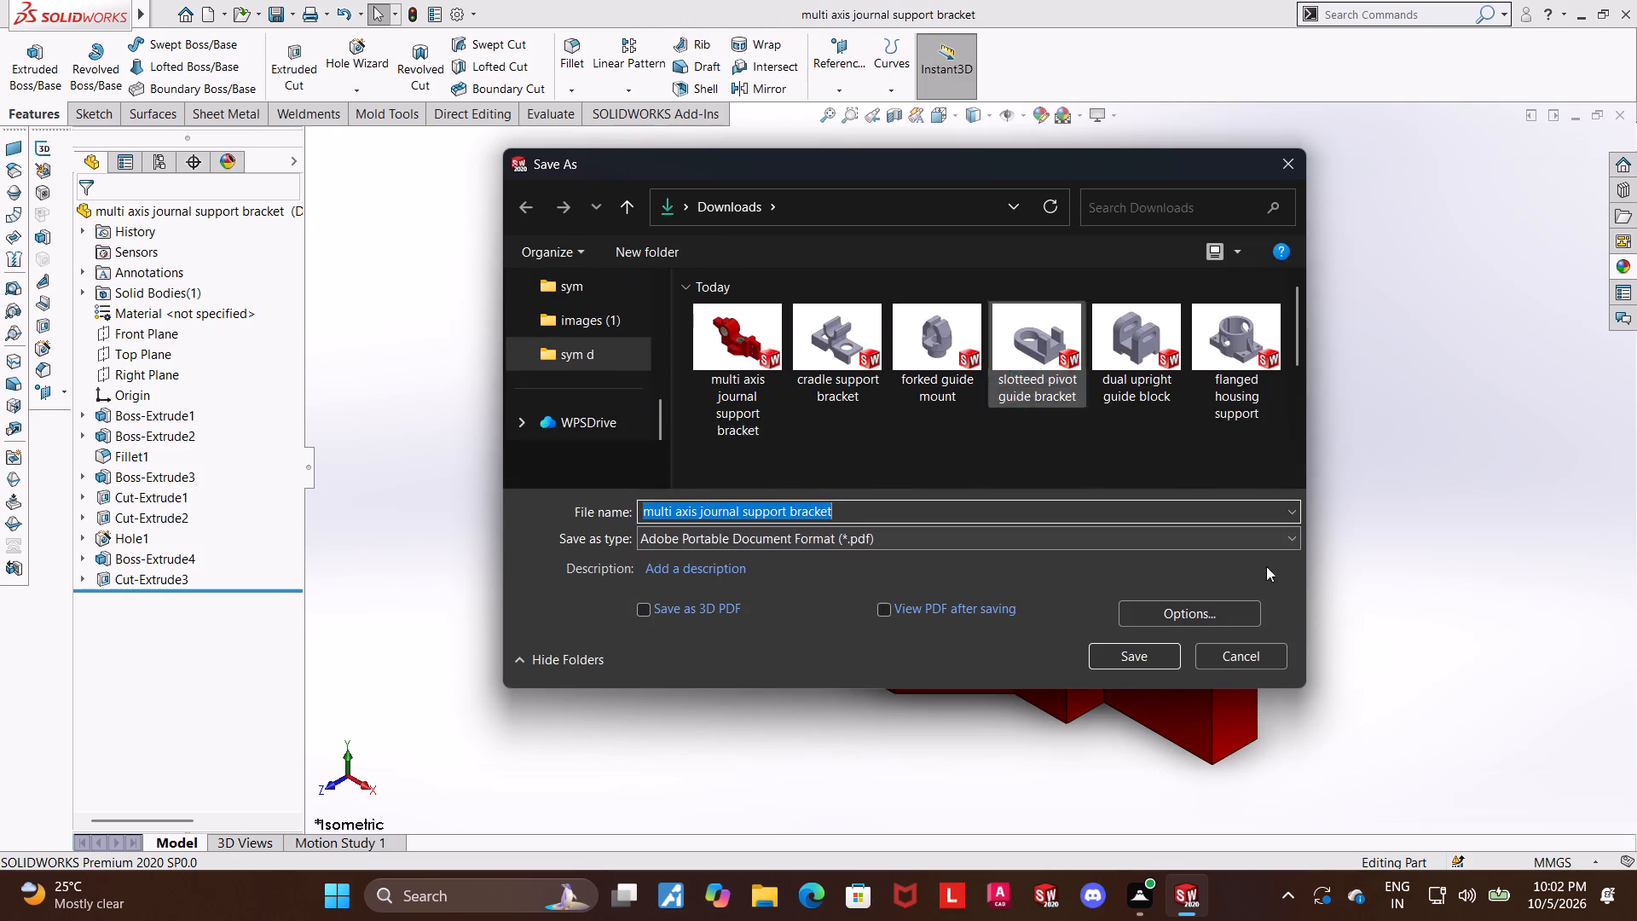
click(1154, 657)
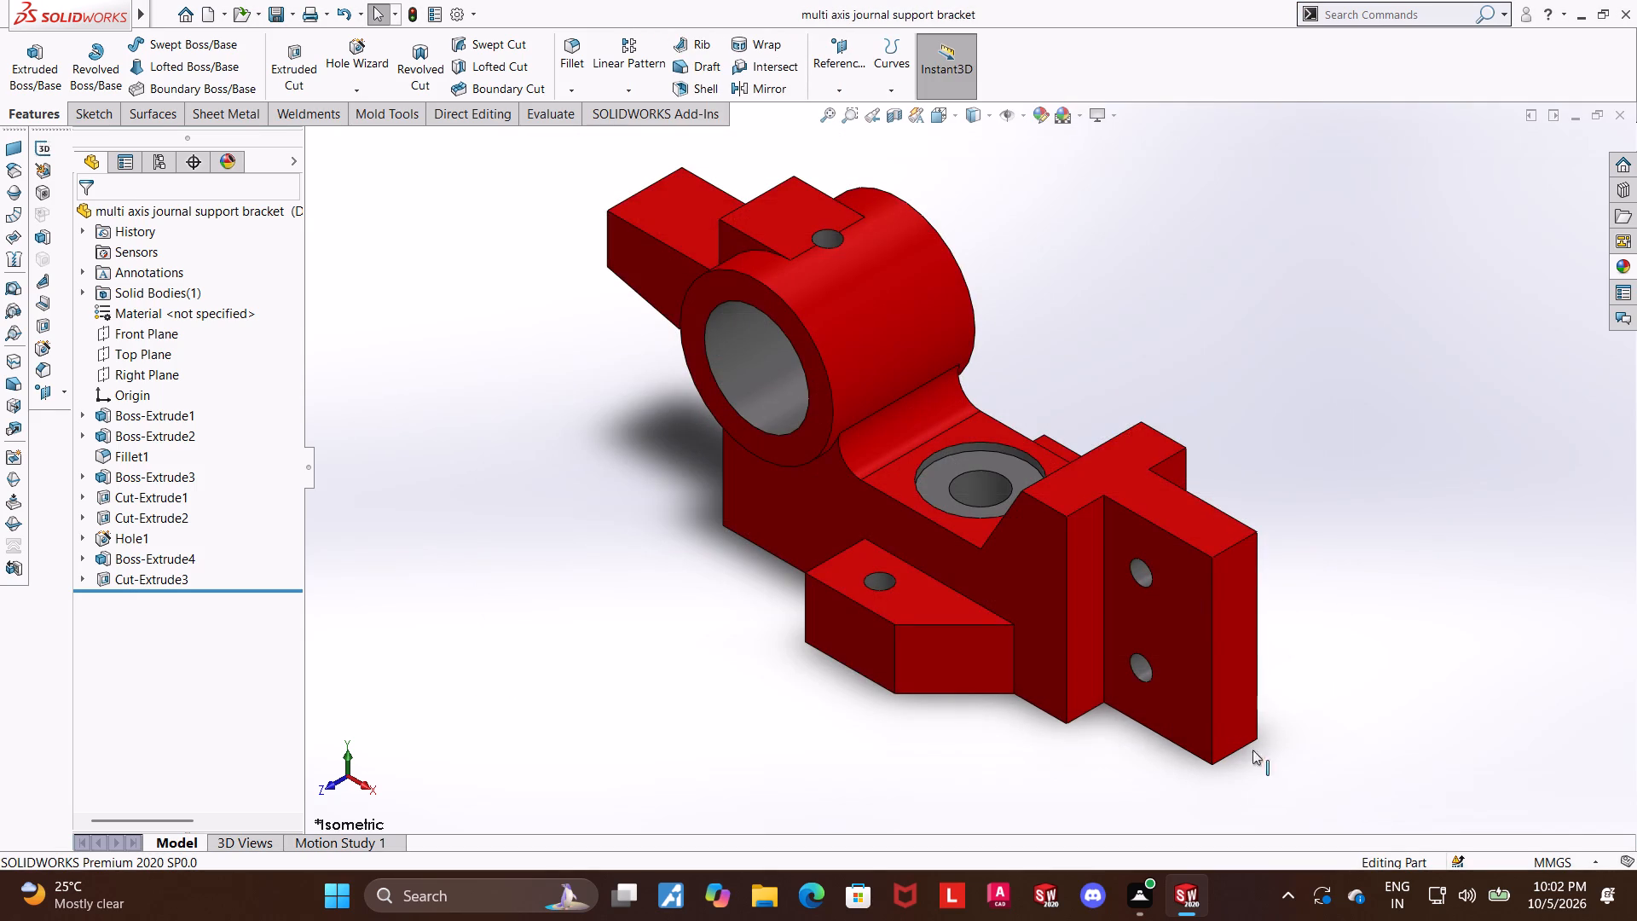